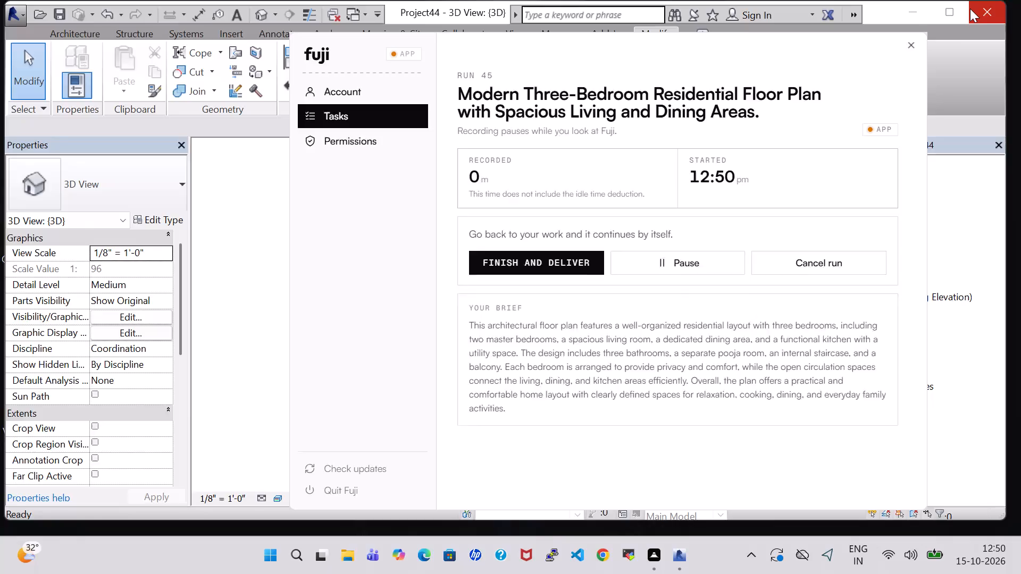
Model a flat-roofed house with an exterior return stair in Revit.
Close the open Project44 session and relaunch Revit 2016.
{"action": "left_click", "coordinate": [970, 9]}
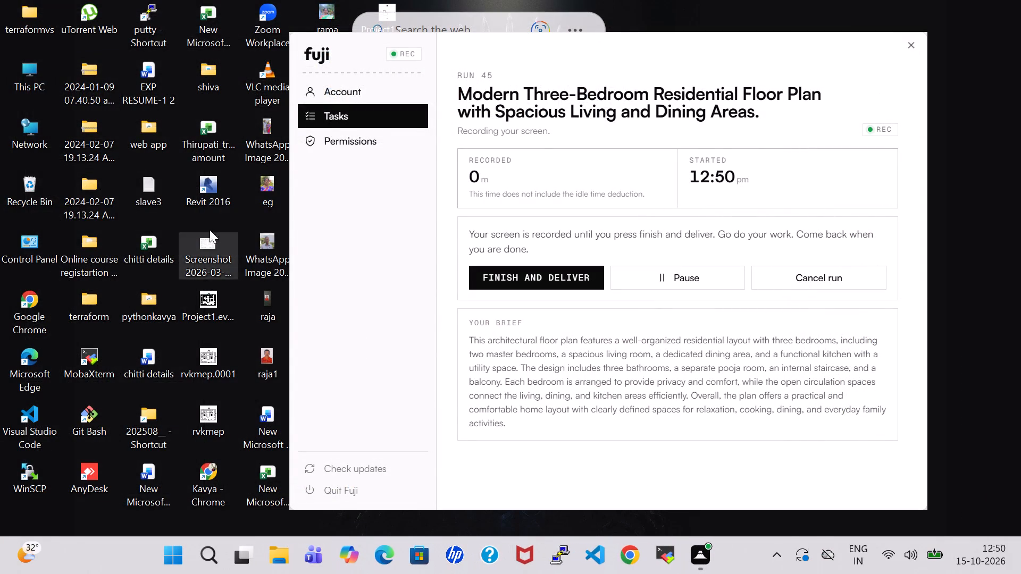
{"action": "double_click", "coordinate": [215, 185]}
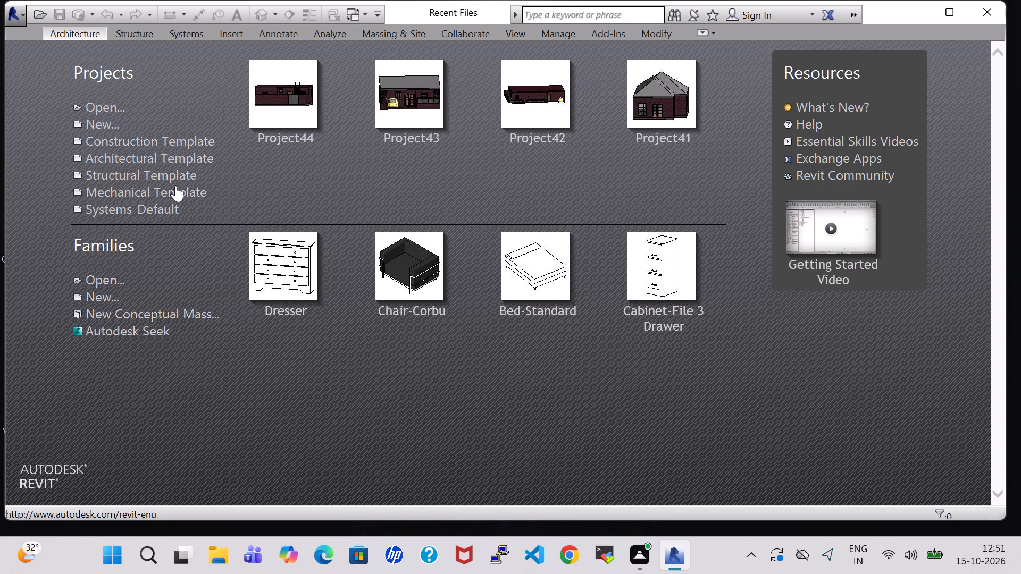
Create a new project from the Architectural Template.
{"action": "left_click", "coordinate": [96, 130]}
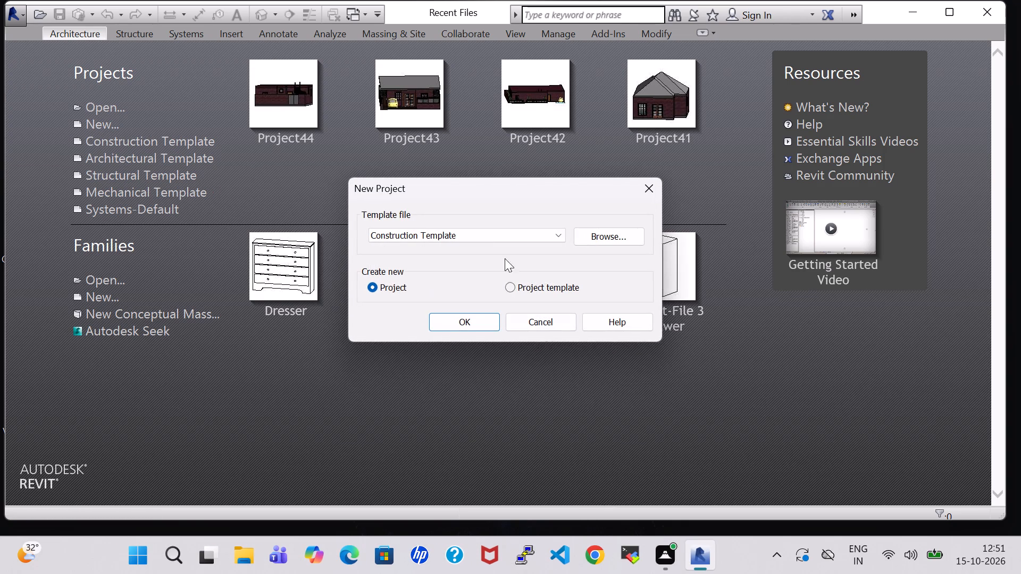
{"action": "left_click", "coordinate": [493, 230]}
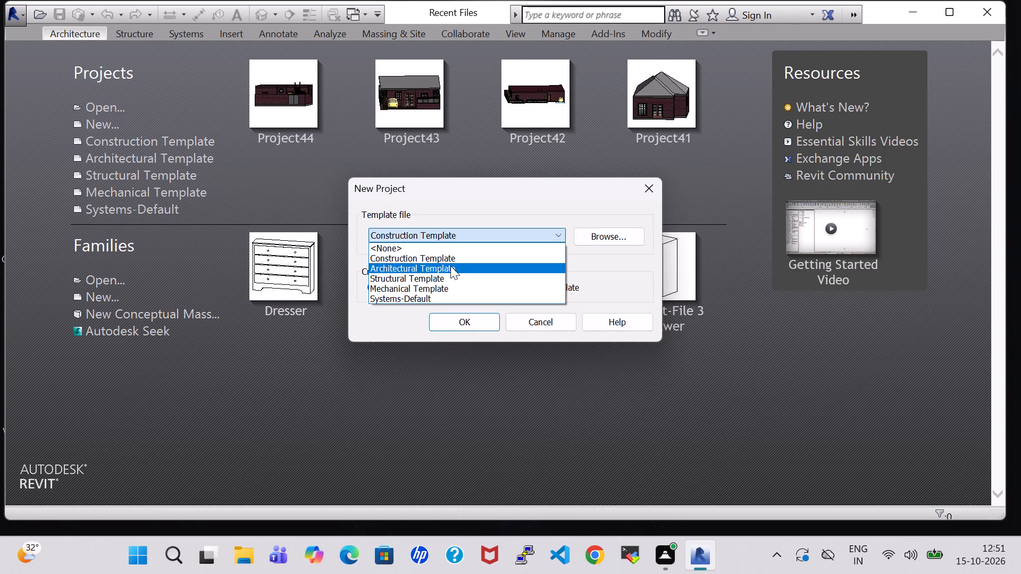
{"action": "left_click", "coordinate": [450, 266]}
{"action": "left_click", "coordinate": [464, 323]}
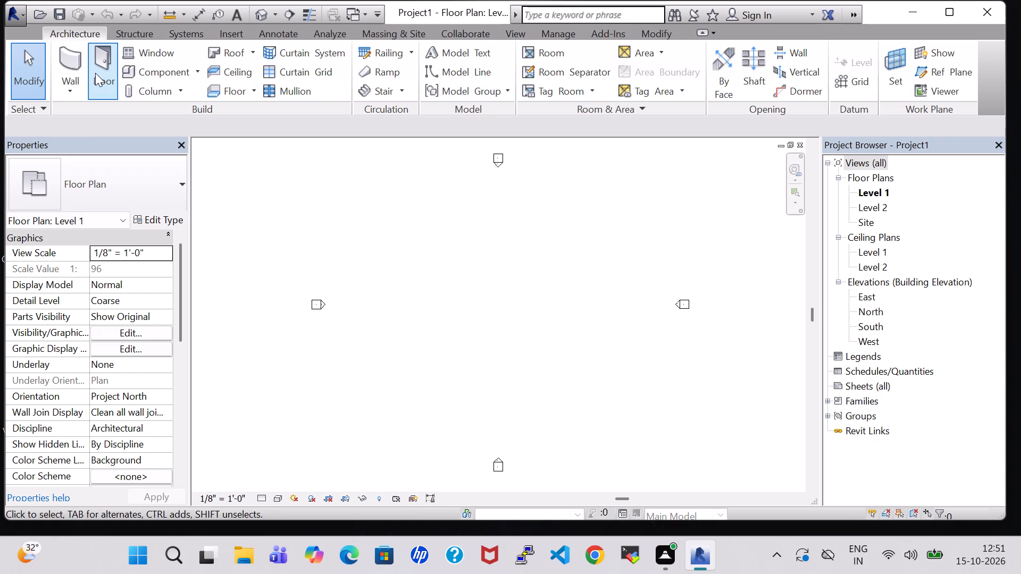
Start the Wall tool with the Generic - 8" type and set the unconnected height to 10'.
{"action": "left_click", "coordinate": [70, 43]}
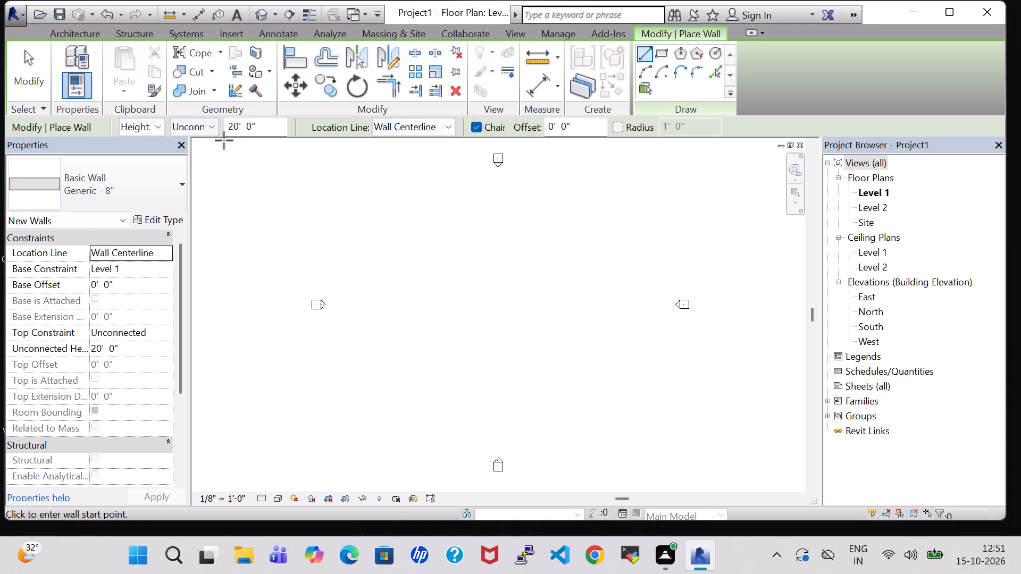
{"action": "left_click", "coordinate": [231, 131]}
{"action": "key", "text": "BackSpace"}
{"action": "key", "text": "1"}
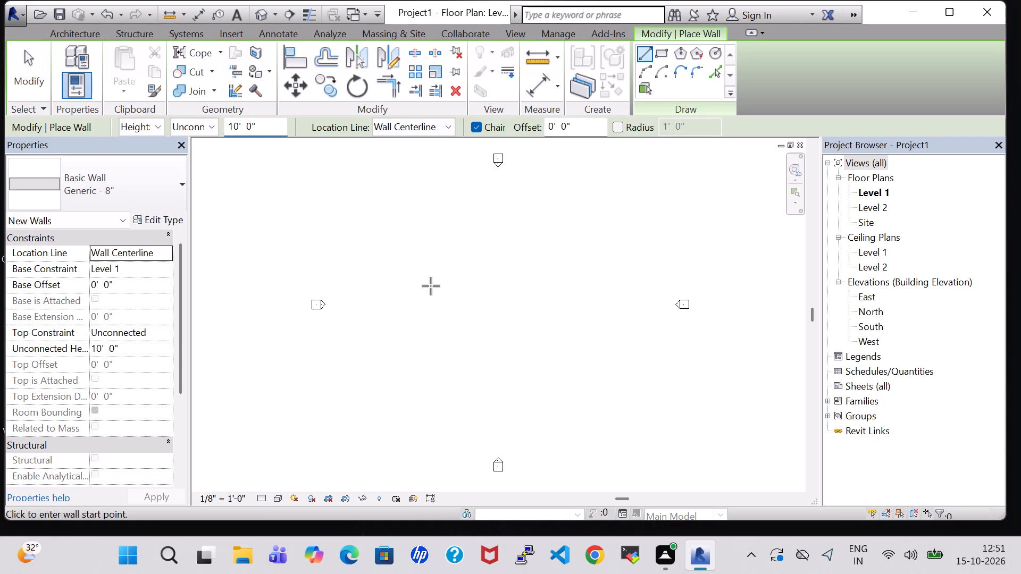
Edit the Generic - 8" wall type's structure and set its sample height to 10'.
{"action": "left_click", "coordinate": [158, 223]}
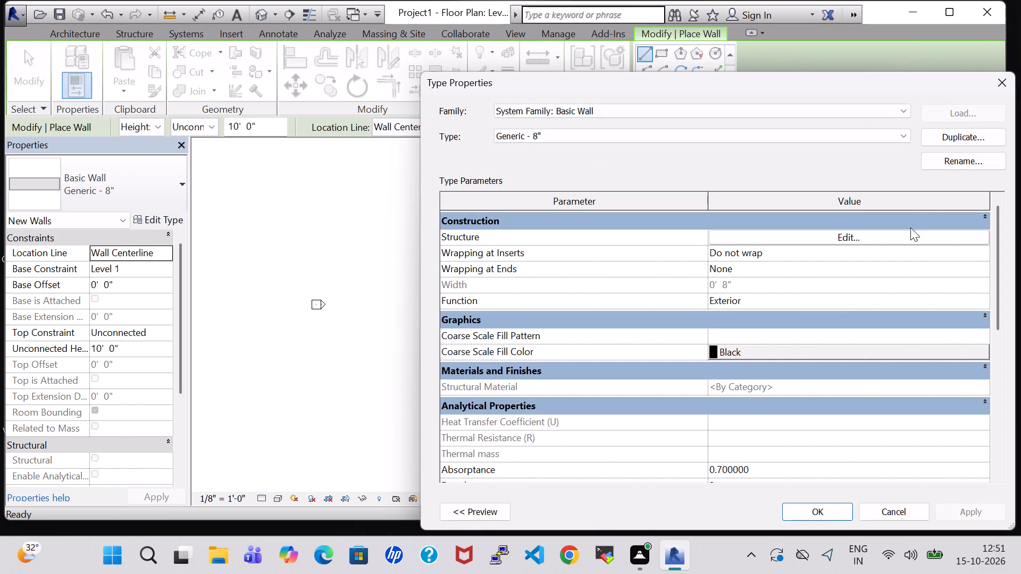
{"action": "left_click", "coordinate": [910, 240]}
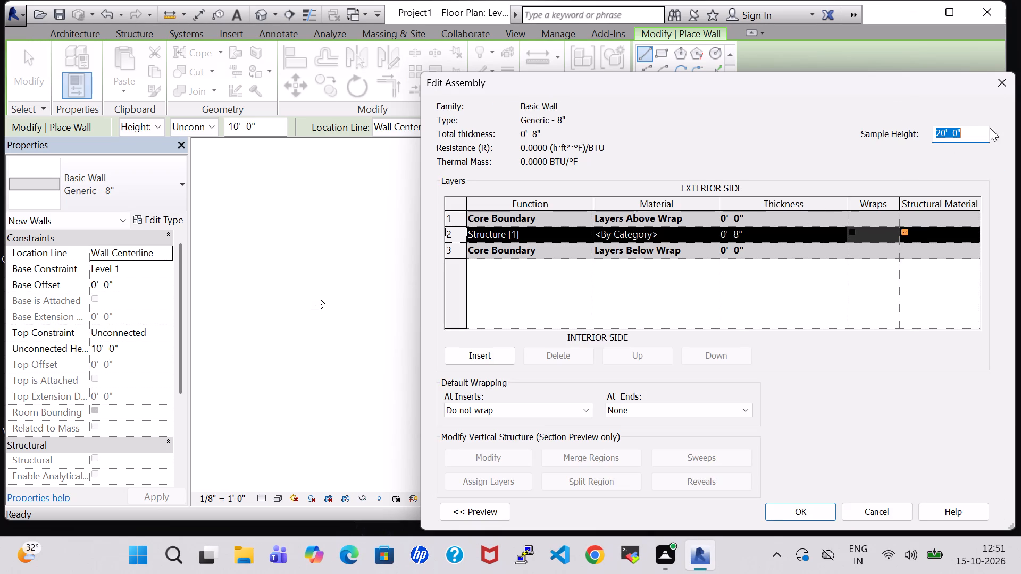
{"action": "left_click", "coordinate": [939, 140]}
{"action": "key", "text": "BackSpace"}
{"action": "key", "text": "1"}
{"action": "left_click", "coordinate": [818, 513]}
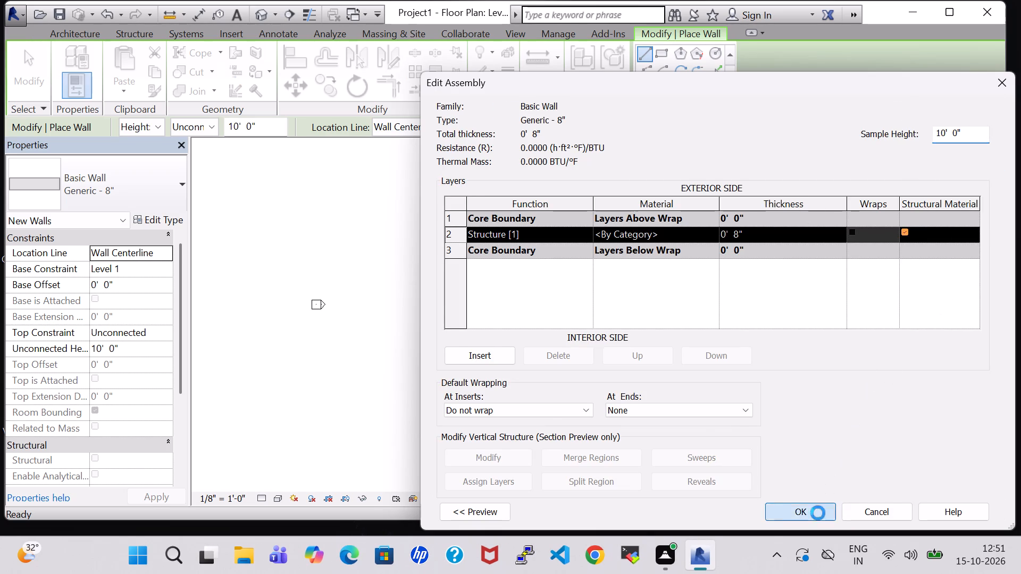
{"action": "left_click", "coordinate": [831, 505]}
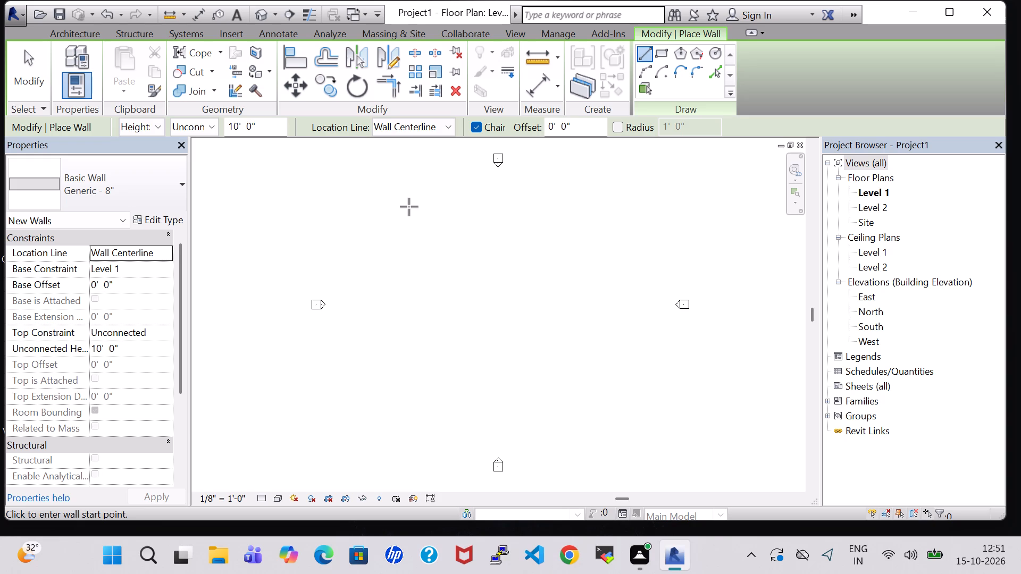
Draw the rectangular exterior wall outline on Level 1, 40' wide and about 60' deep, between the elevation markers.
{"action": "left_click", "coordinate": [431, 213]}
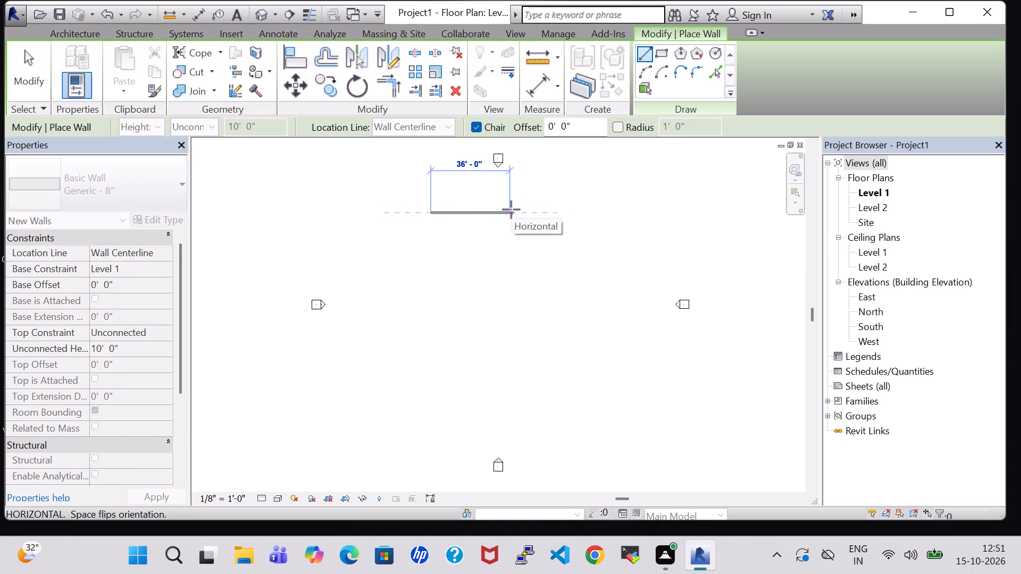
{"action": "type", "text": "40"}
{"action": "key", "text": "Return"}
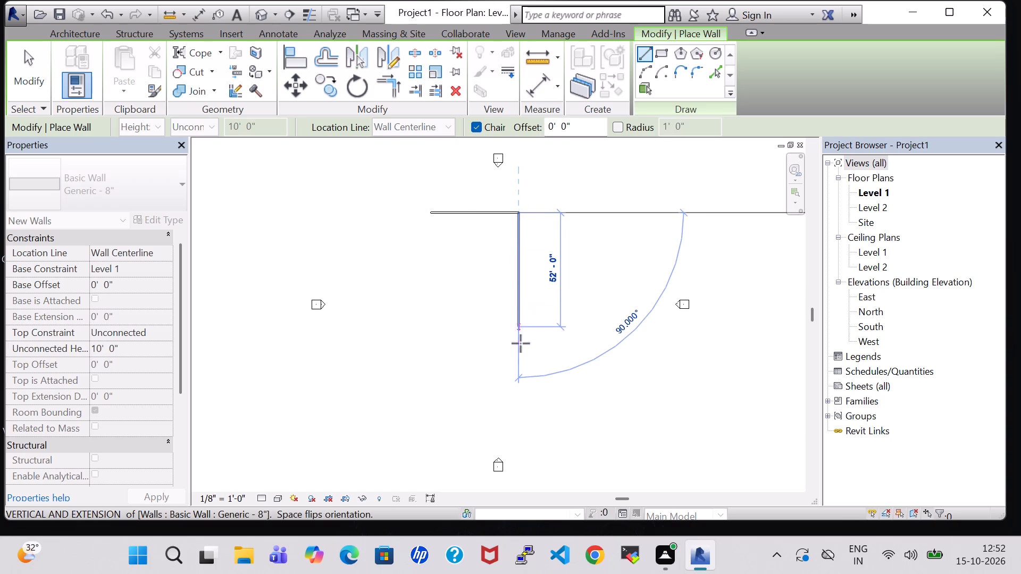
{"action": "left_click", "coordinate": [521, 344]}
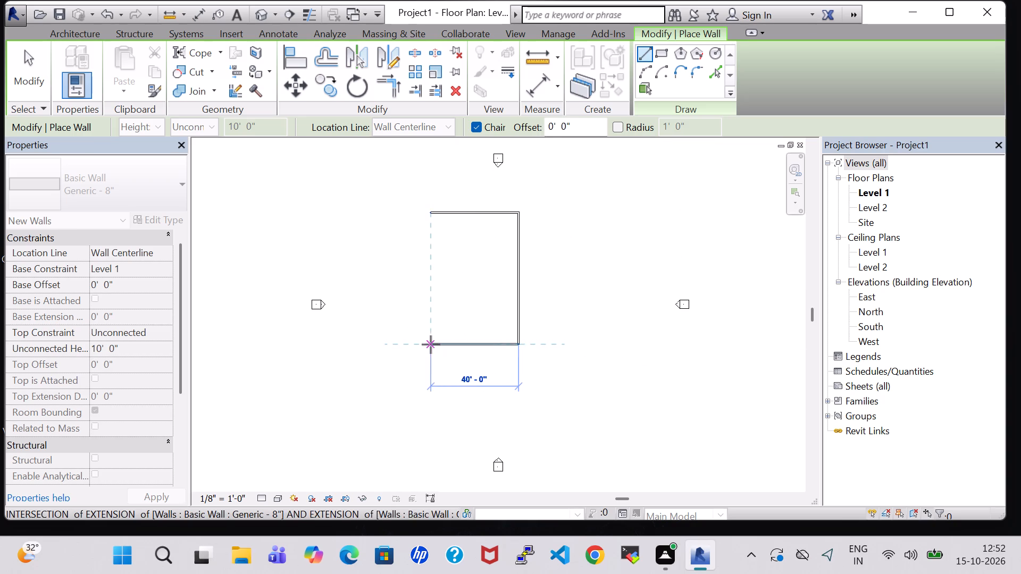
{"action": "left_click", "coordinate": [431, 344]}
{"action": "left_click", "coordinate": [431, 214]}
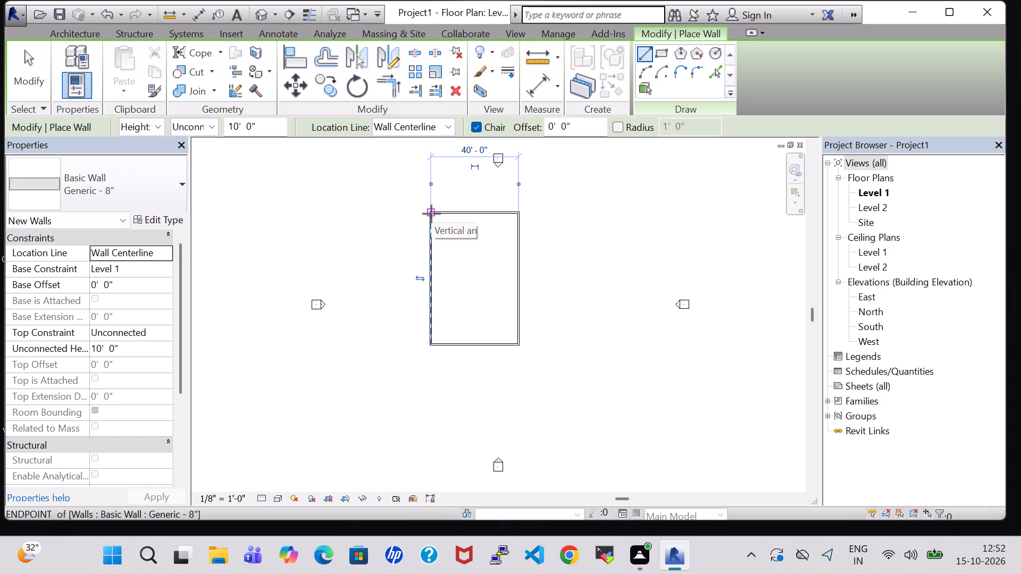
{"action": "key", "text": "Escape"}
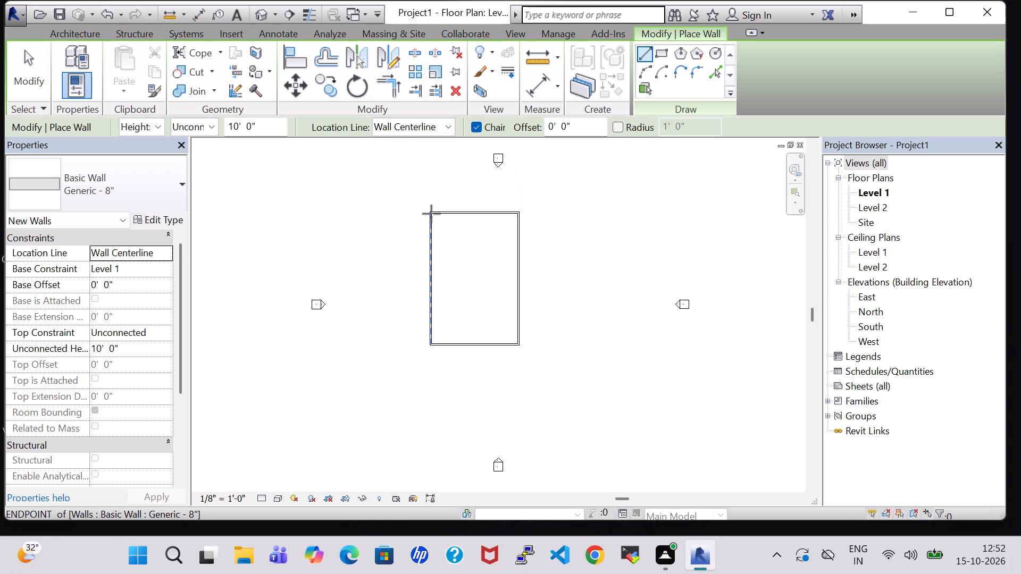
{"action": "key", "text": "Escape"}
Form two upper rooms with a partition about 27' long from the north wall, slightly west of its midpoint, and a full-width cross wall.
{"action": "scroll", "coordinate": [440, 226], "scroll_direction": "up", "scroll_amount": 1}
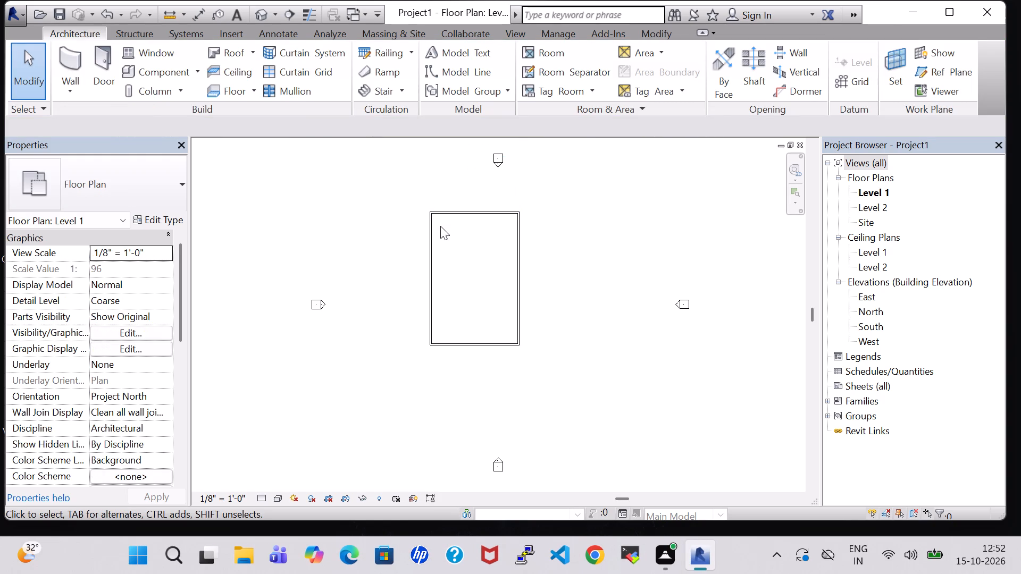
{"action": "scroll", "coordinate": [440, 226], "scroll_direction": "up", "scroll_amount": 1}
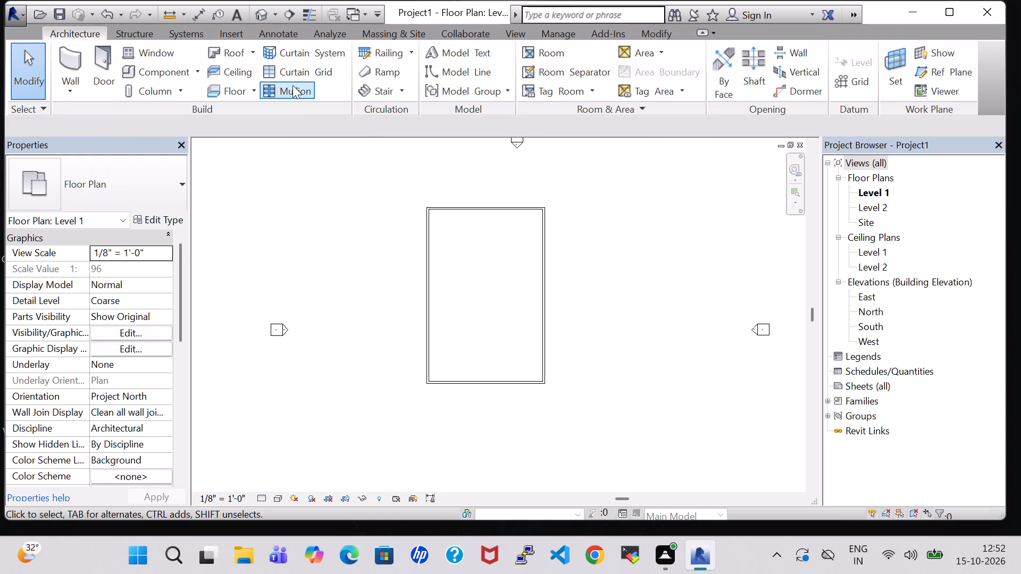
{"action": "left_click", "coordinate": [58, 65]}
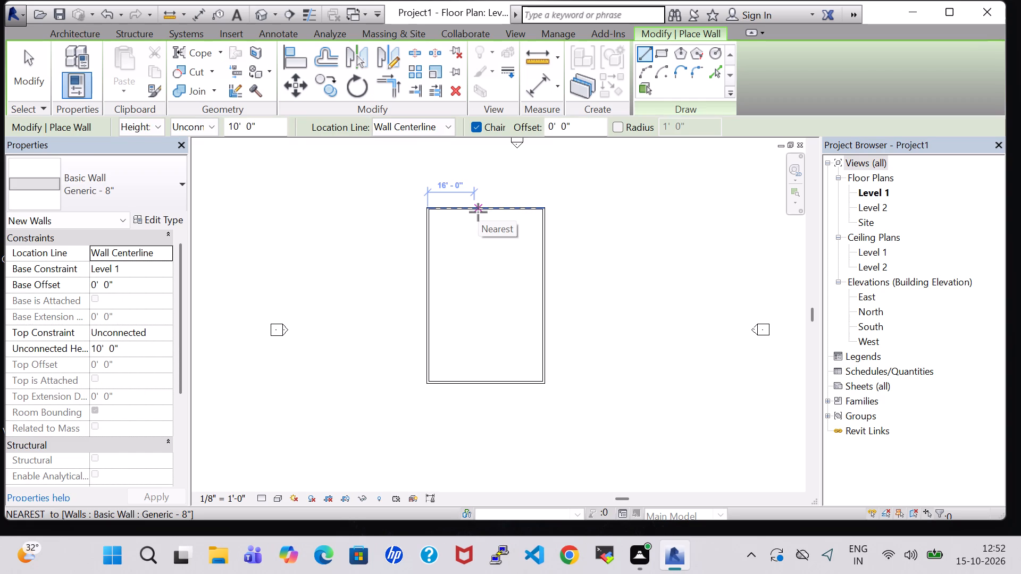
{"action": "left_click", "coordinate": [478, 212]}
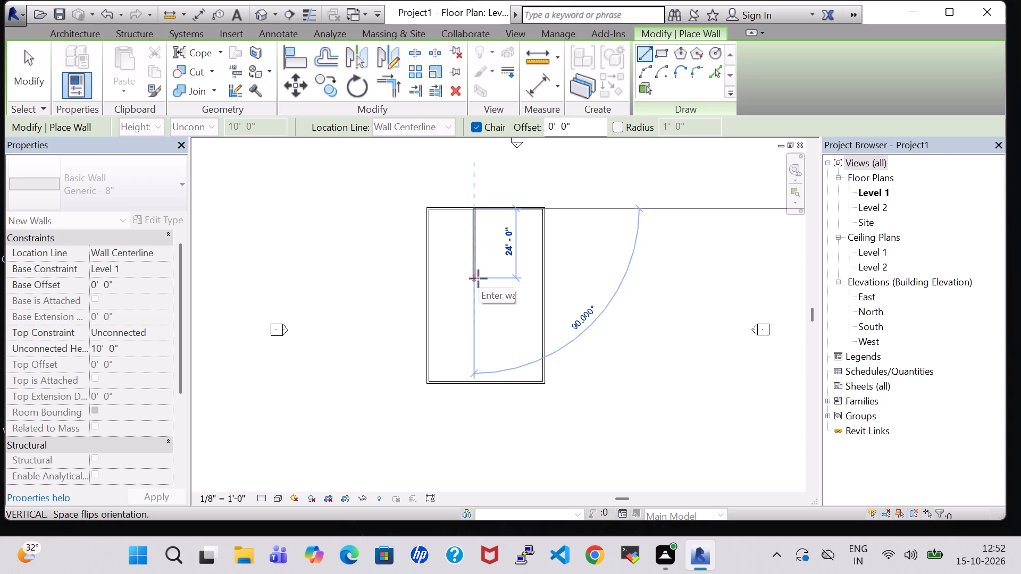
{"action": "key", "text": "Escape"}
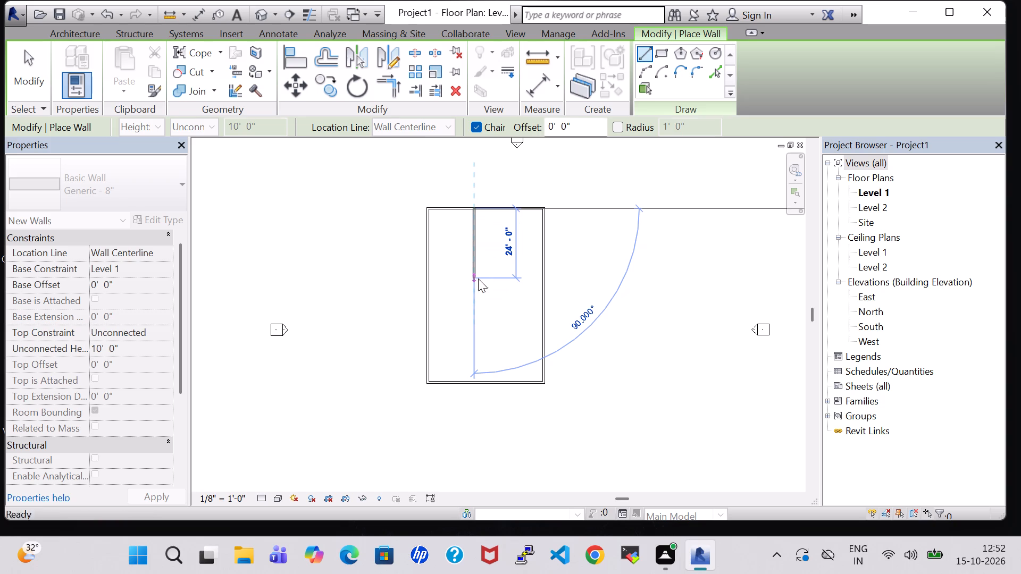
{"action": "left_click", "coordinate": [484, 209]}
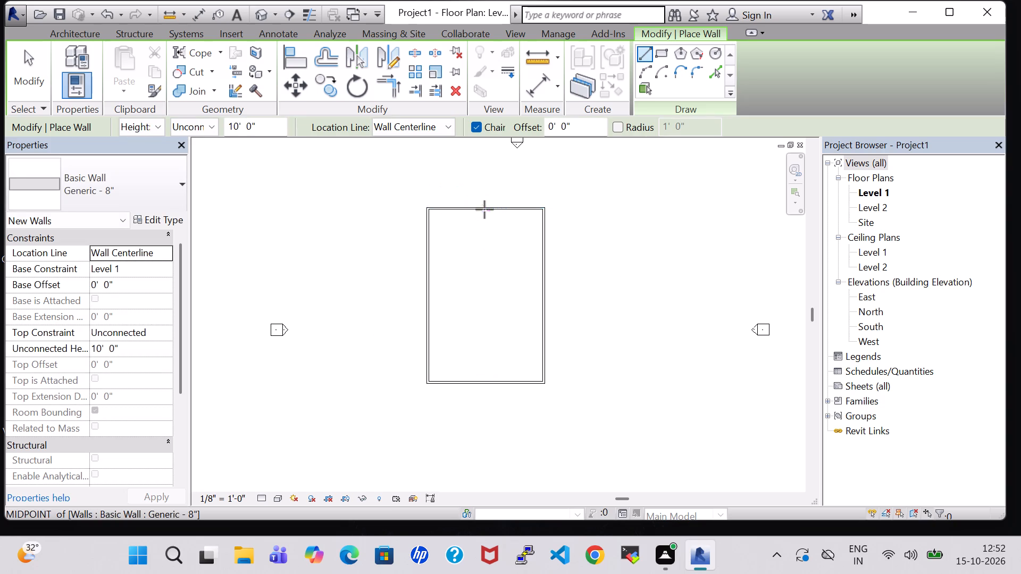
{"action": "scroll", "coordinate": [487, 268], "scroll_direction": "up", "scroll_amount": 5}
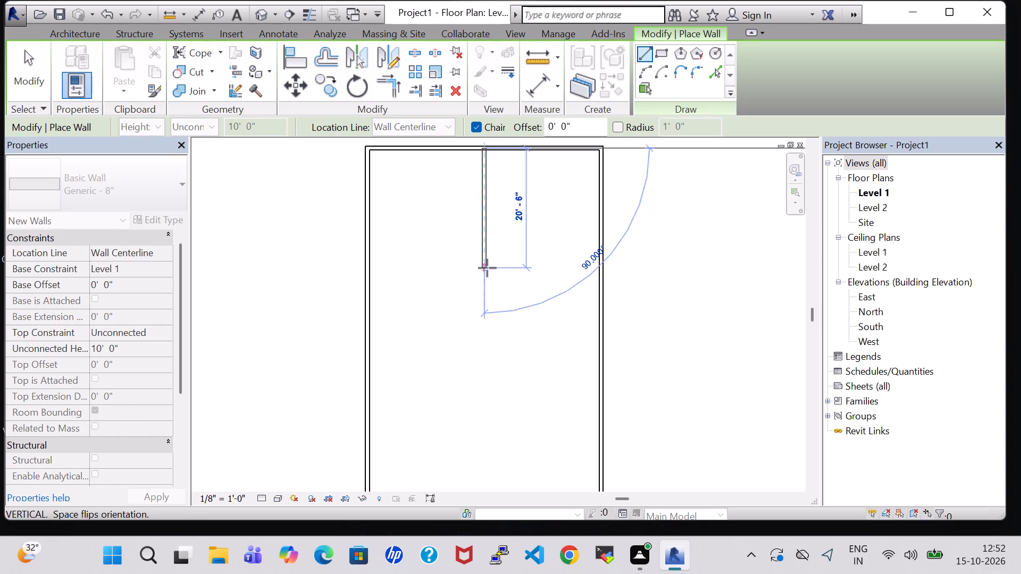
{"action": "key", "text": "Escape"}
{"action": "left_click", "coordinate": [470, 148]}
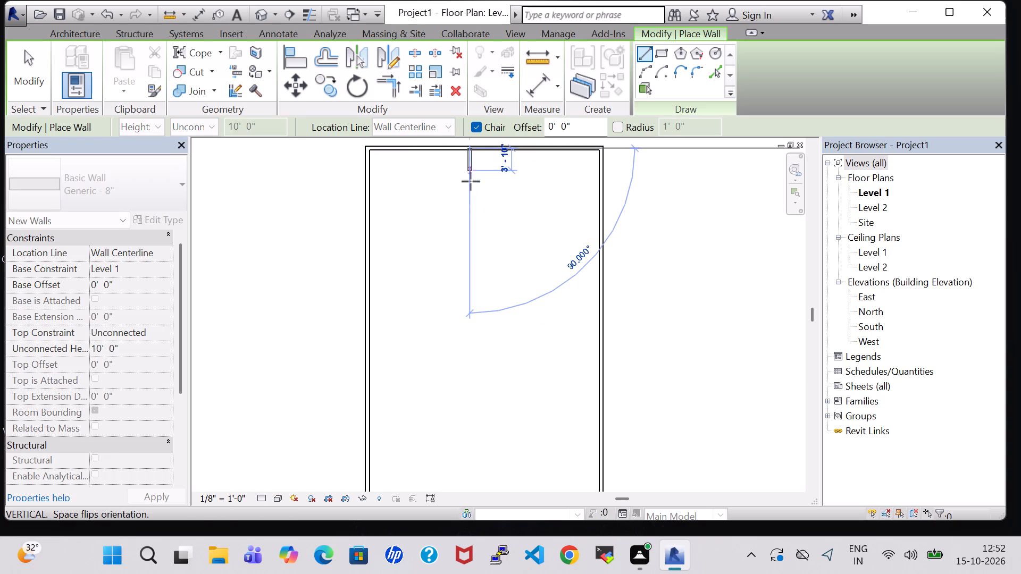
{"action": "left_click", "coordinate": [471, 305]}
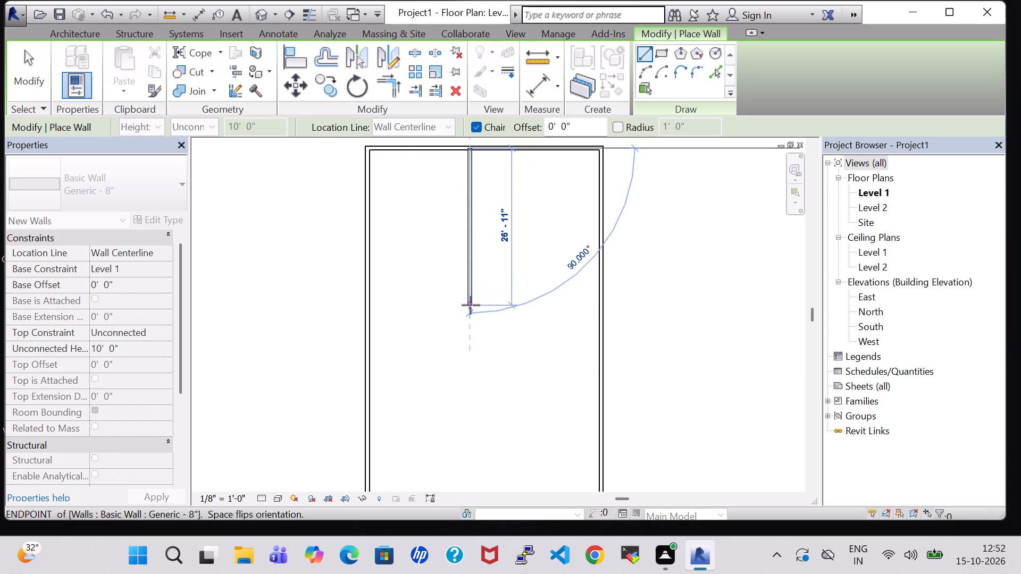
{"action": "left_click", "coordinate": [375, 303]}
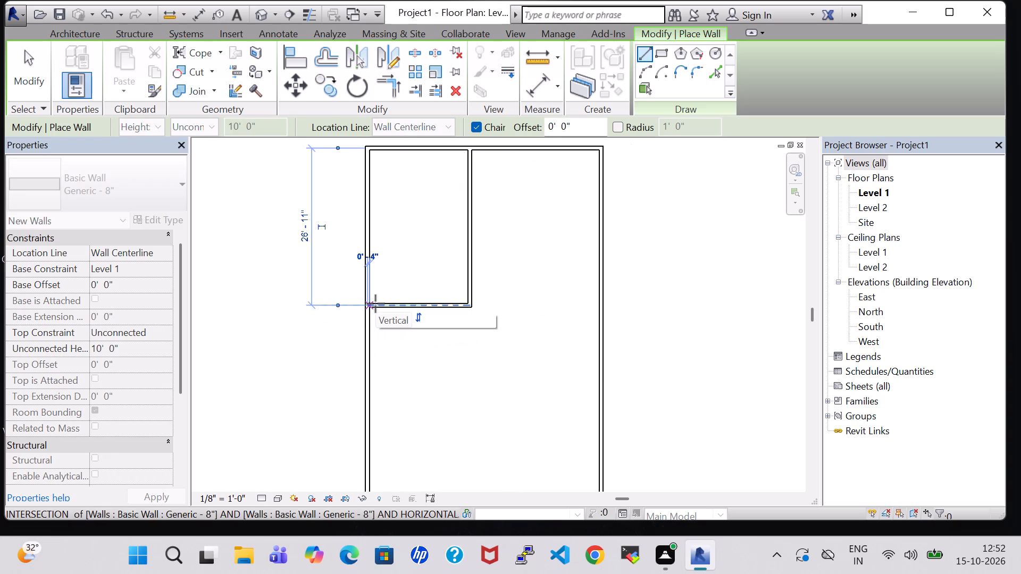
{"action": "key", "text": "Escape"}
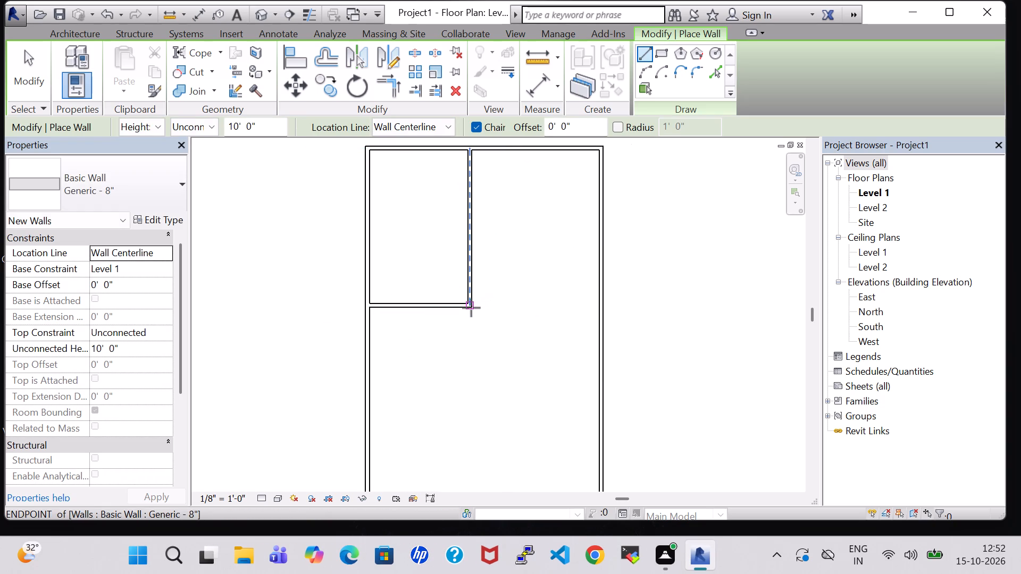
{"action": "left_click", "coordinate": [471, 308]}
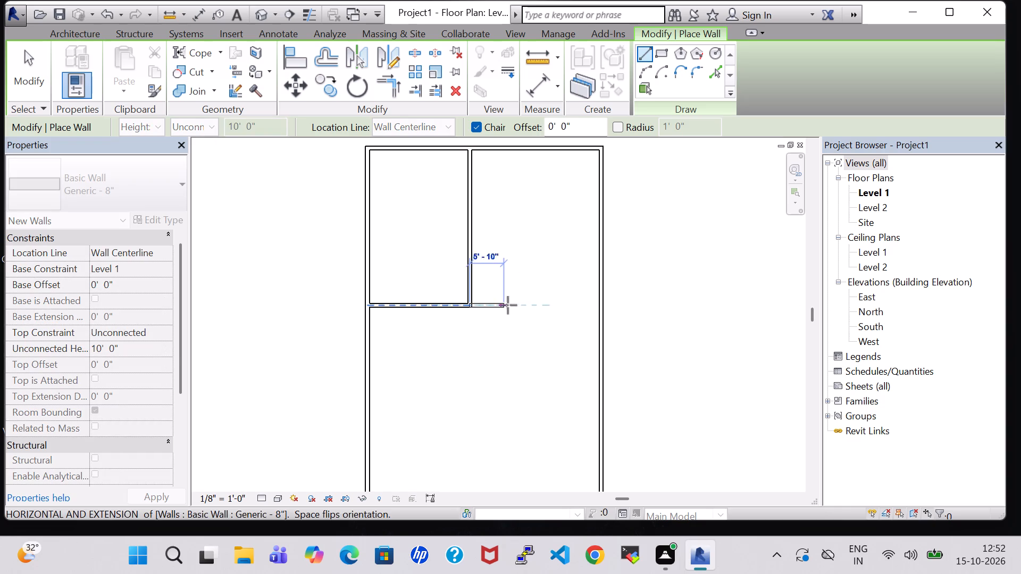
{"action": "left_click", "coordinate": [597, 301]}
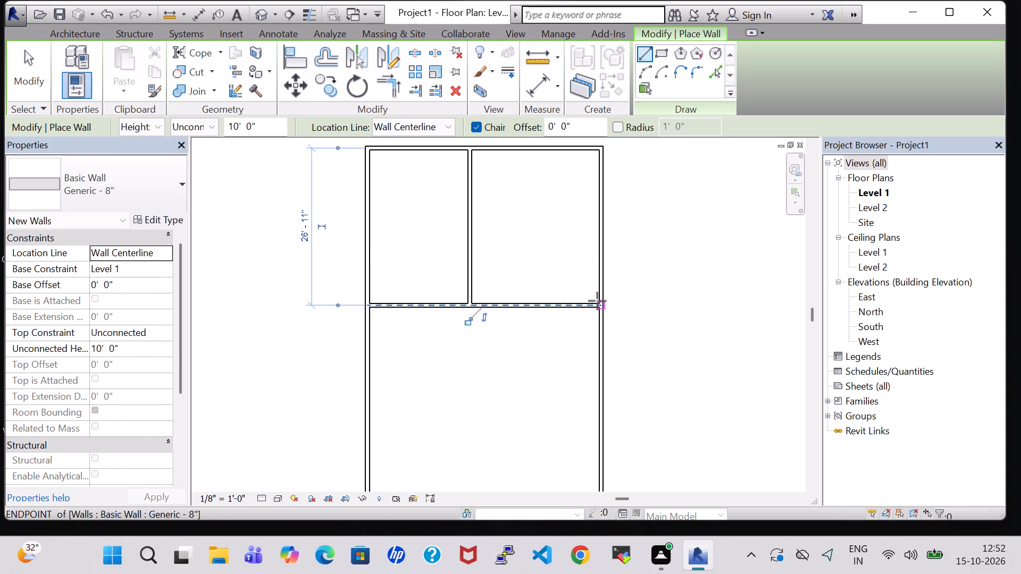
Draw walls enclosing a small room about 8' deep below the cross wall, against the east exterior wall.
{"action": "scroll", "coordinate": [558, 308], "scroll_direction": "down", "scroll_amount": 2}
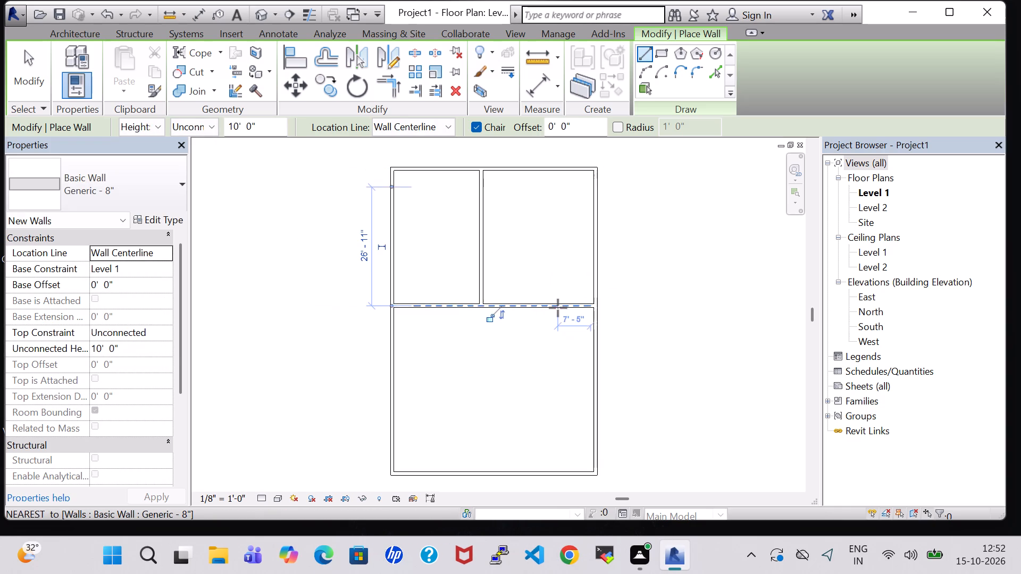
{"action": "left_click", "coordinate": [531, 306]}
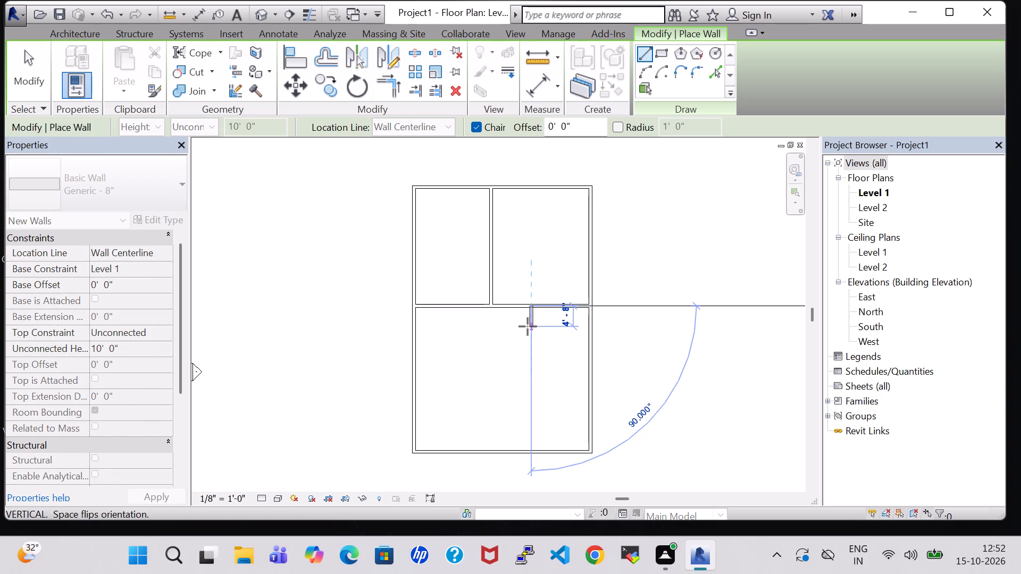
{"action": "left_click", "coordinate": [530, 341]}
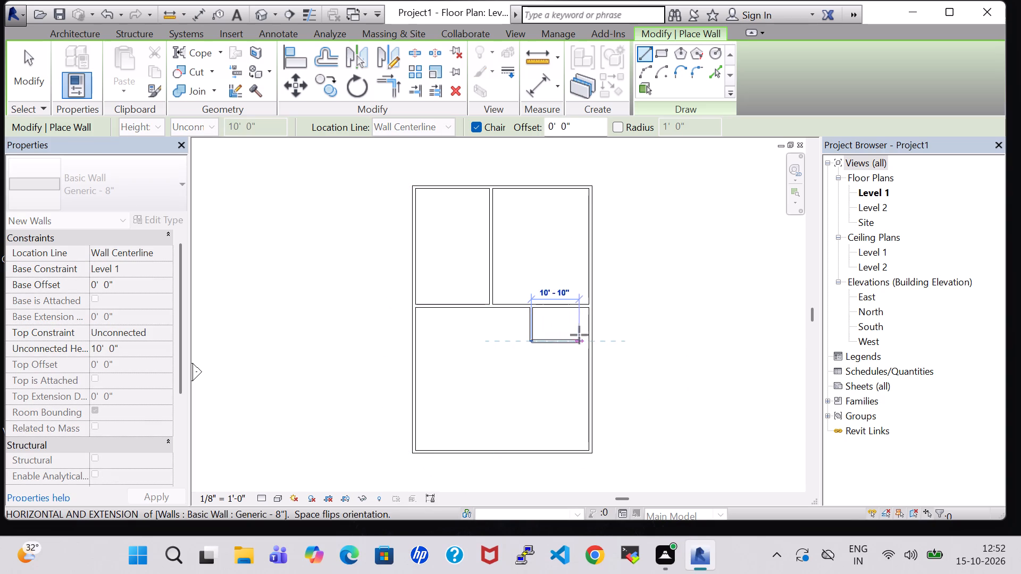
{"action": "left_click", "coordinate": [591, 335]}
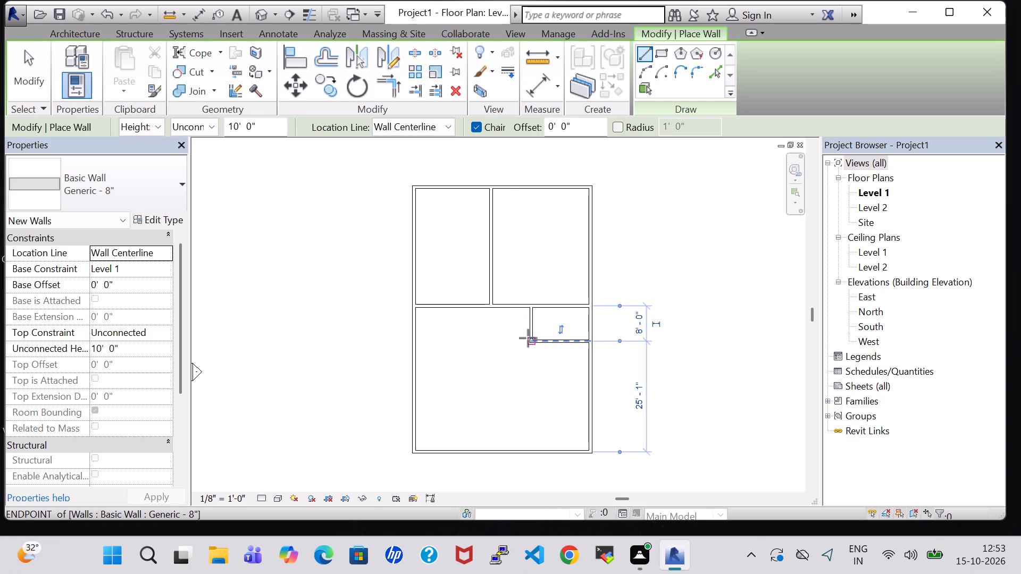
{"action": "scroll", "coordinate": [528, 338], "scroll_direction": "up", "scroll_amount": 5}
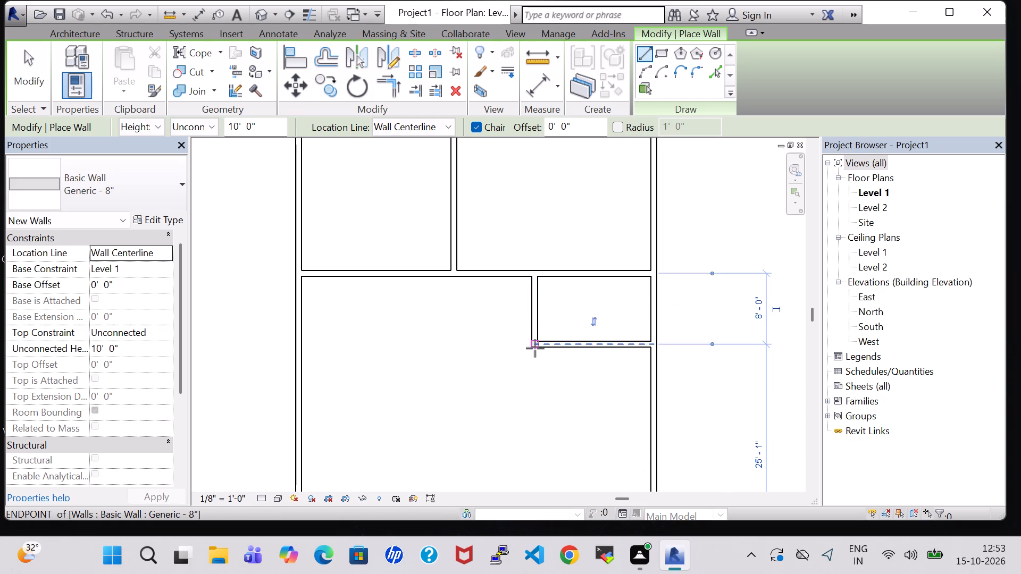
Draw walls enclosing a room 22'-6" wide and about 12'-6" deep below the small east room, closing against the east exterior wall.
{"action": "left_click", "coordinate": [535, 348]}
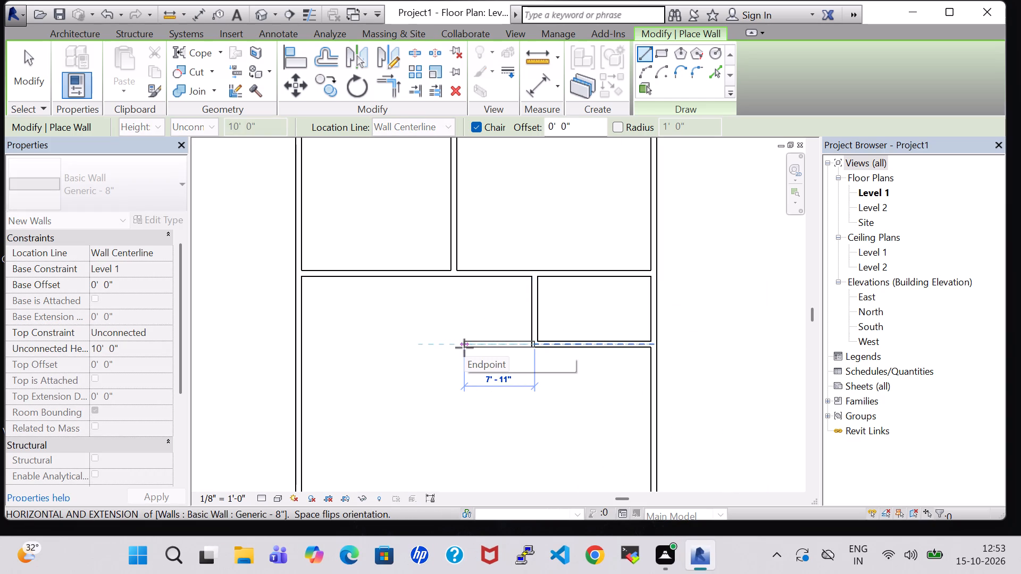
{"action": "left_click", "coordinate": [458, 348]}
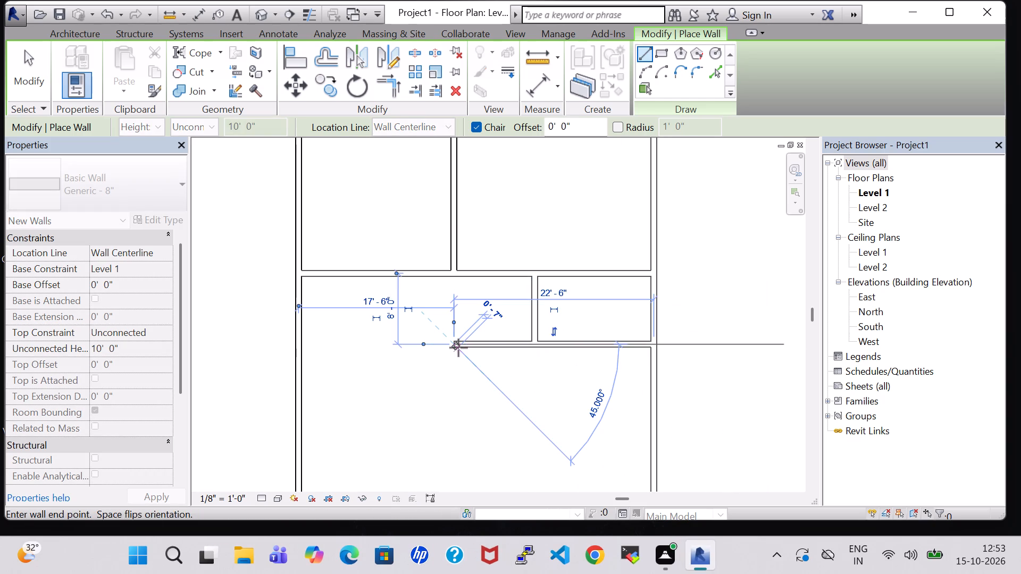
{"action": "middle_click_drag", "start_coordinate": [451, 446], "coordinate": [470, 338]}
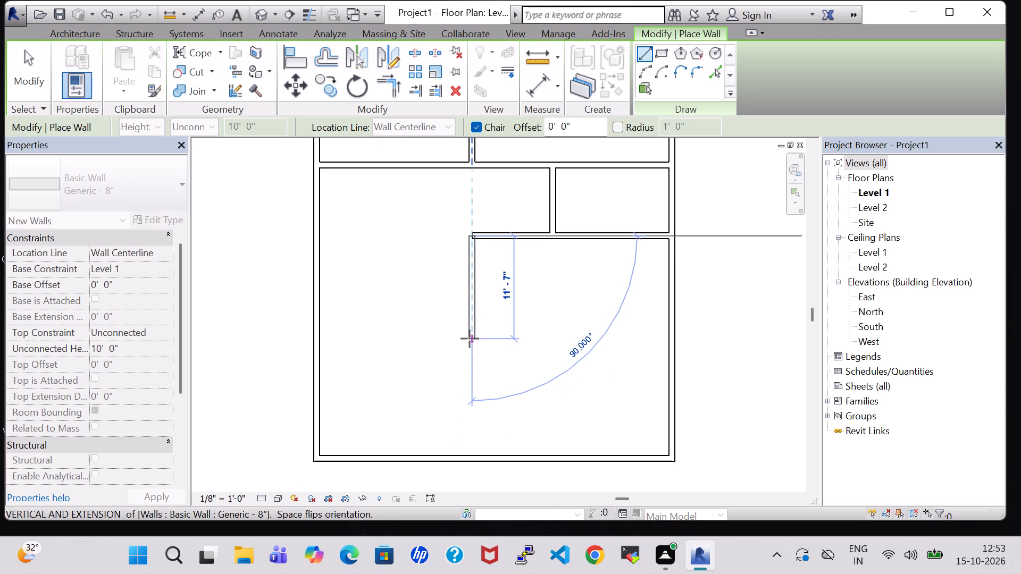
{"action": "left_click", "coordinate": [471, 347]}
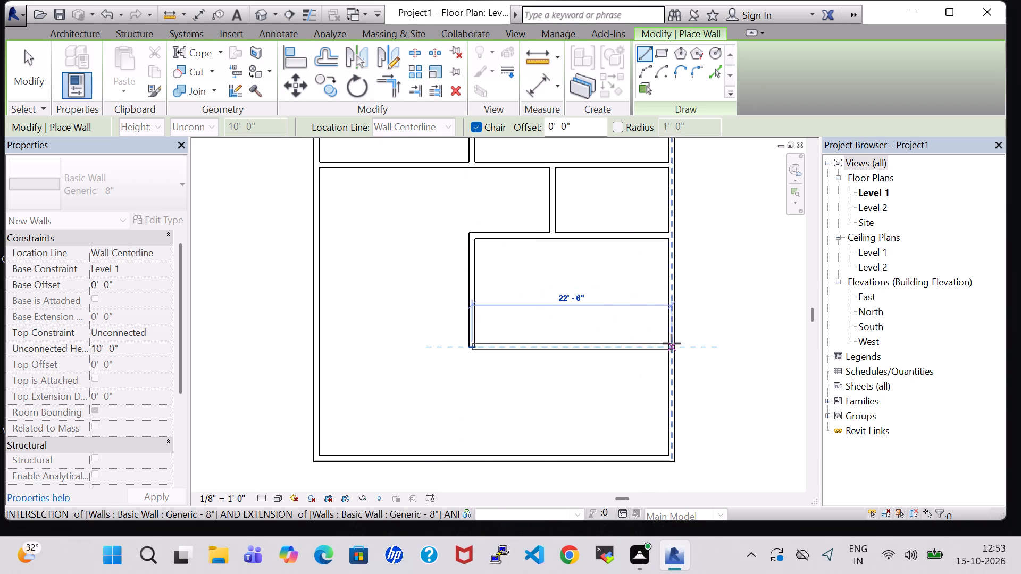
{"action": "left_click", "coordinate": [672, 343]}
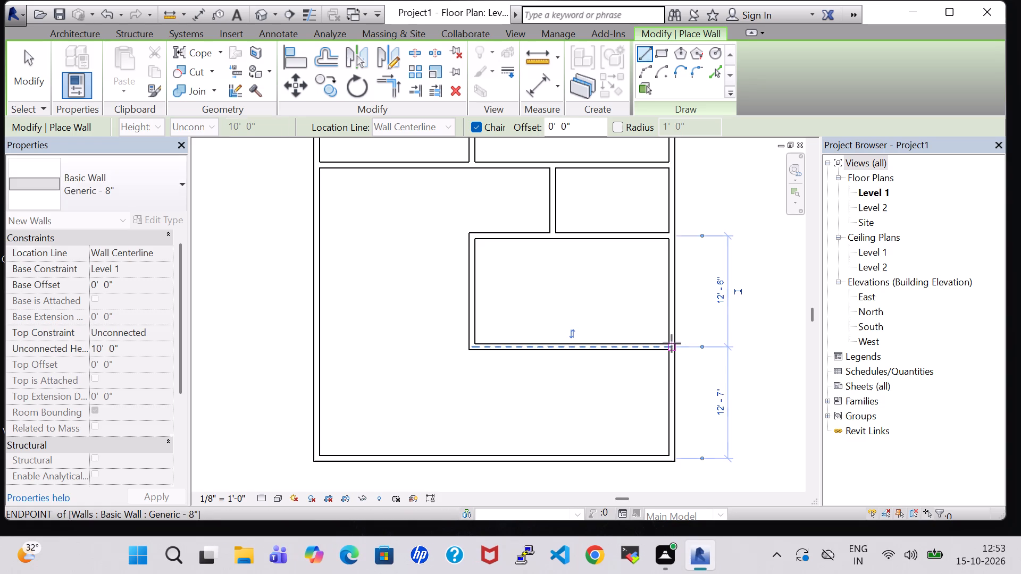
Draw a parallel cross wall 22'-6" long to the east exterior wall, about 4'-11" south of the new room.
{"action": "left_click", "coordinate": [474, 390]}
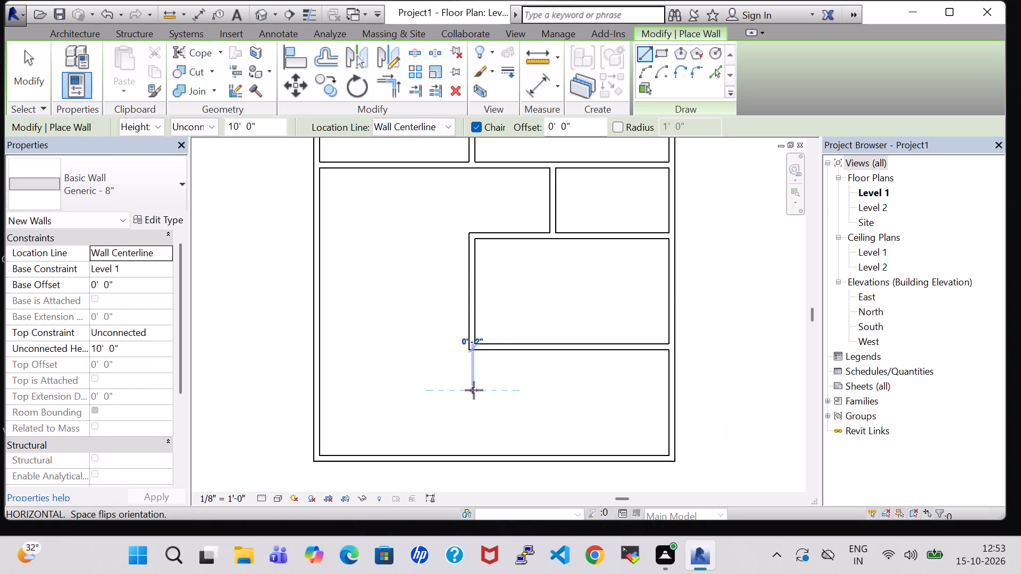
{"action": "left_click", "coordinate": [674, 384]}
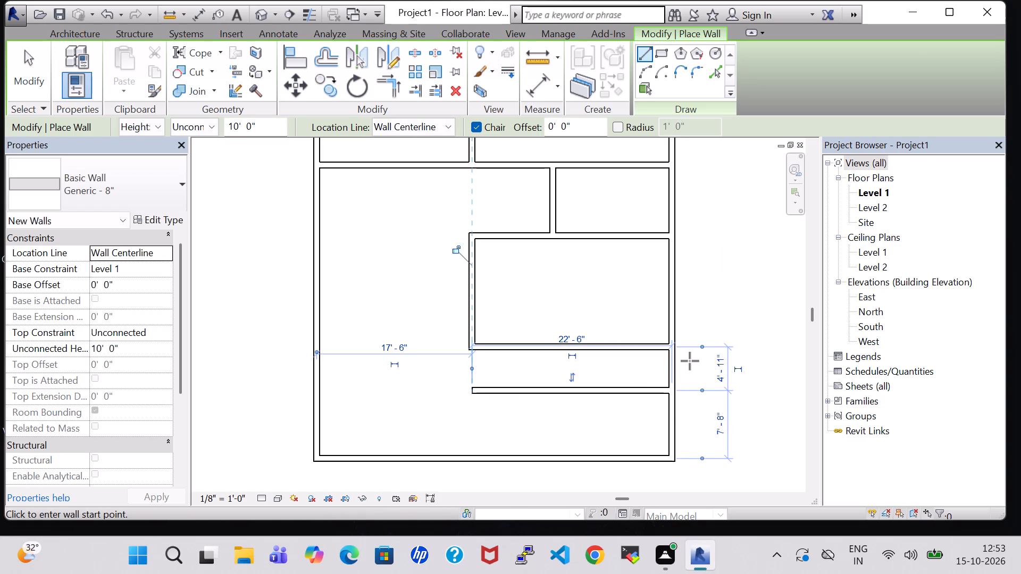
{"action": "key", "text": "Escape"}
{"action": "key", "text": "Escape"}
Move the south exterior wall southward until it is 12'-0" from the lowest cross wall.
{"action": "left_click", "coordinate": [582, 454]}
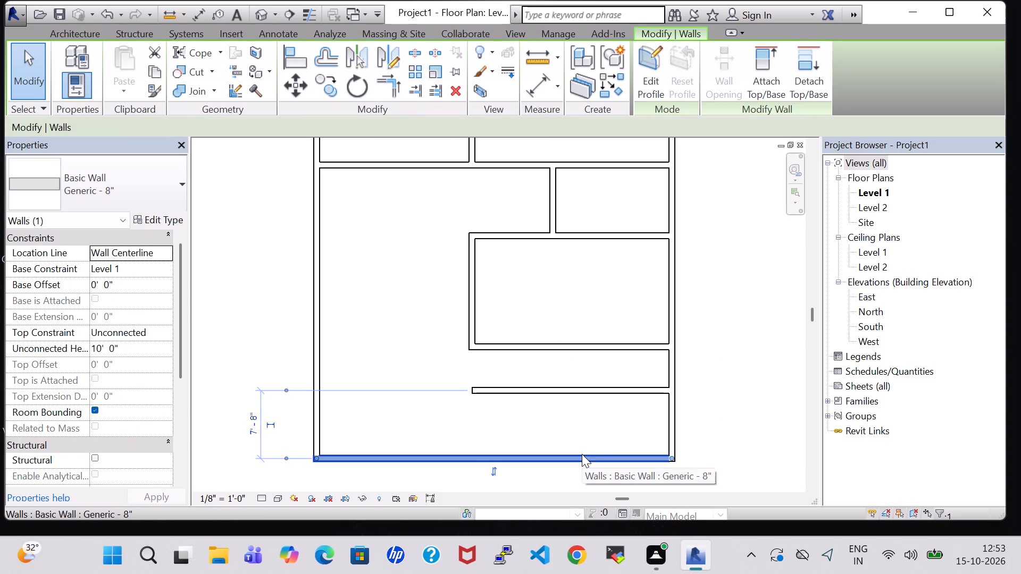
{"action": "key", "text": "Down"}
{"action": "key", "text": "Down"}
{"action": "key", "text": "Down"}
{"action": "key", "text": "Down"}
{"action": "key", "text": "Down"}
{"action": "key", "text": "Down"}
{"action": "key", "text": "Down"}
{"action": "key", "text": "Down"}
{"action": "key", "text": "Down"}
{"action": "key", "text": "Down"}
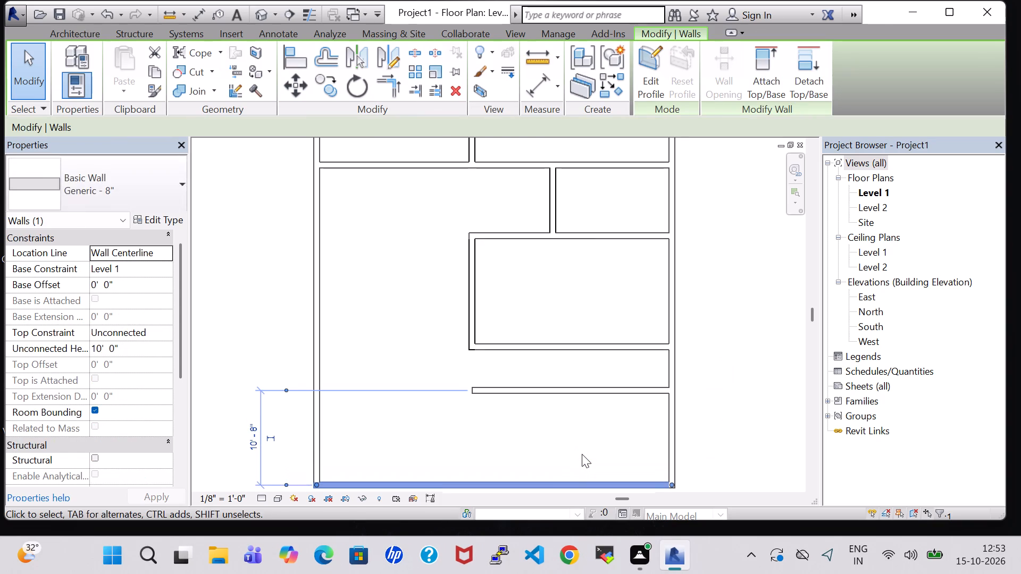
{"action": "key", "text": "Down"}
{"action": "key", "text": "Down"}
{"action": "key", "text": "Down"}
{"action": "scroll", "coordinate": [662, 425], "scroll_direction": "down", "scroll_amount": 3}
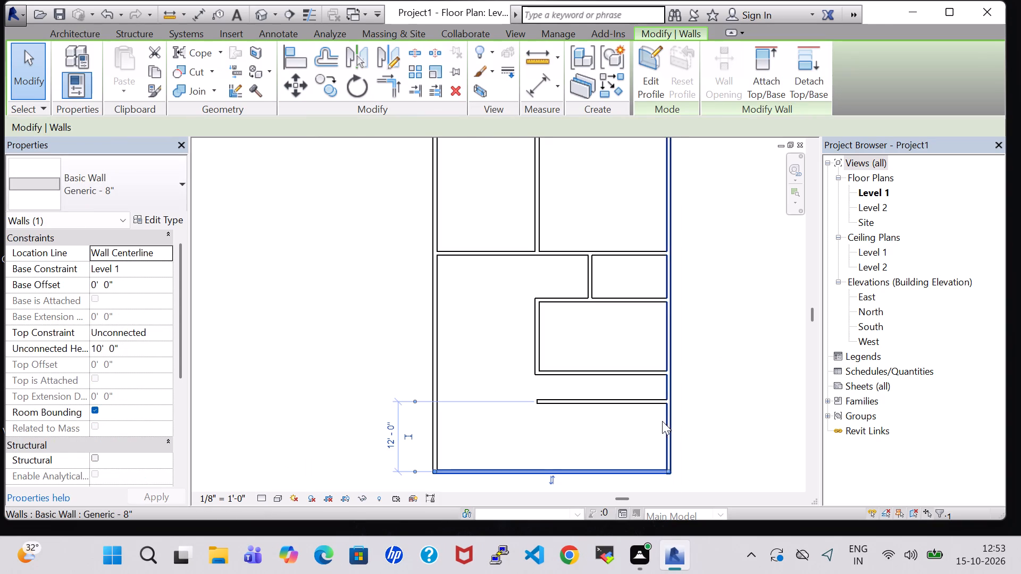
{"action": "left_click", "coordinate": [709, 396]}
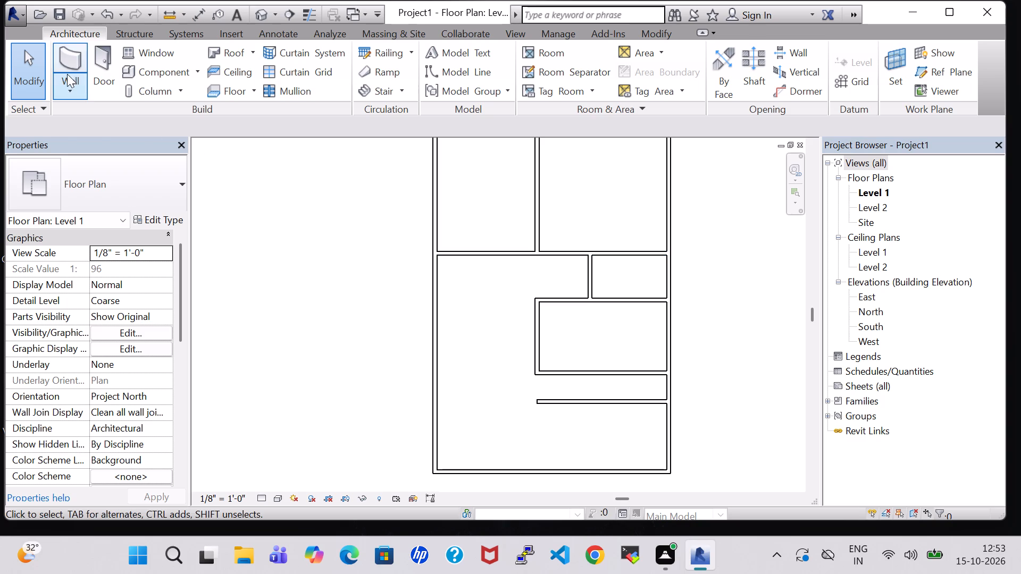
Divide the 4'-11" strip with two short partitions, forming two small rooms each about 10' wide against the east wall.
{"action": "left_click", "coordinate": [69, 56]}
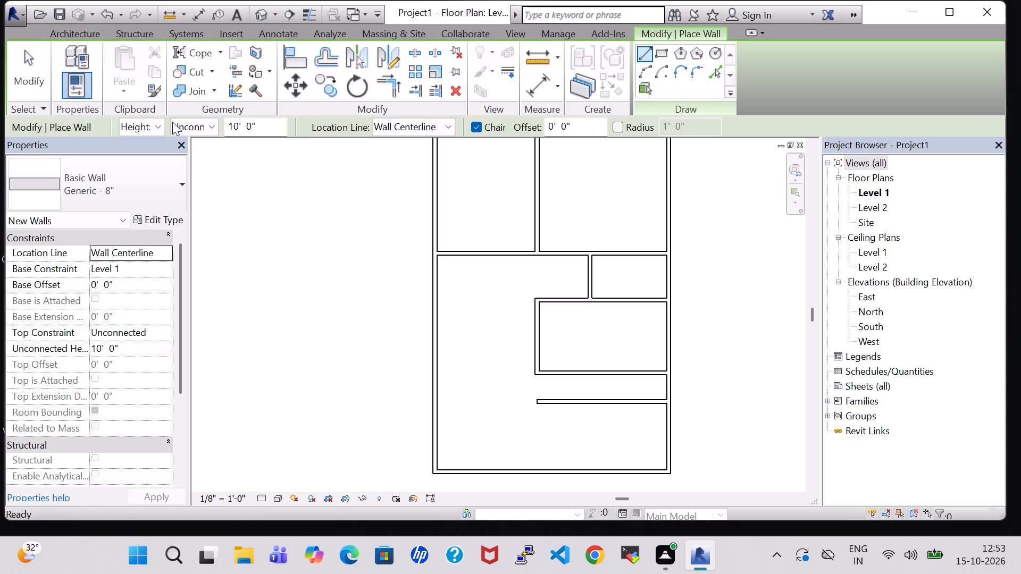
{"action": "scroll", "coordinate": [546, 376], "scroll_direction": "up", "scroll_amount": 3}
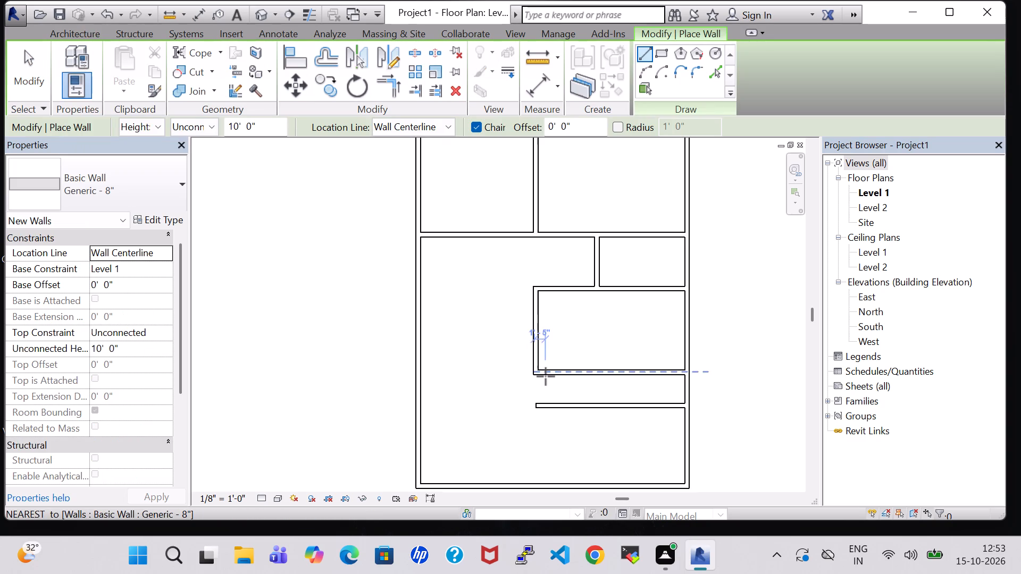
{"action": "scroll", "coordinate": [546, 376], "scroll_direction": "up", "scroll_amount": 2}
{"action": "left_click", "coordinate": [553, 375]}
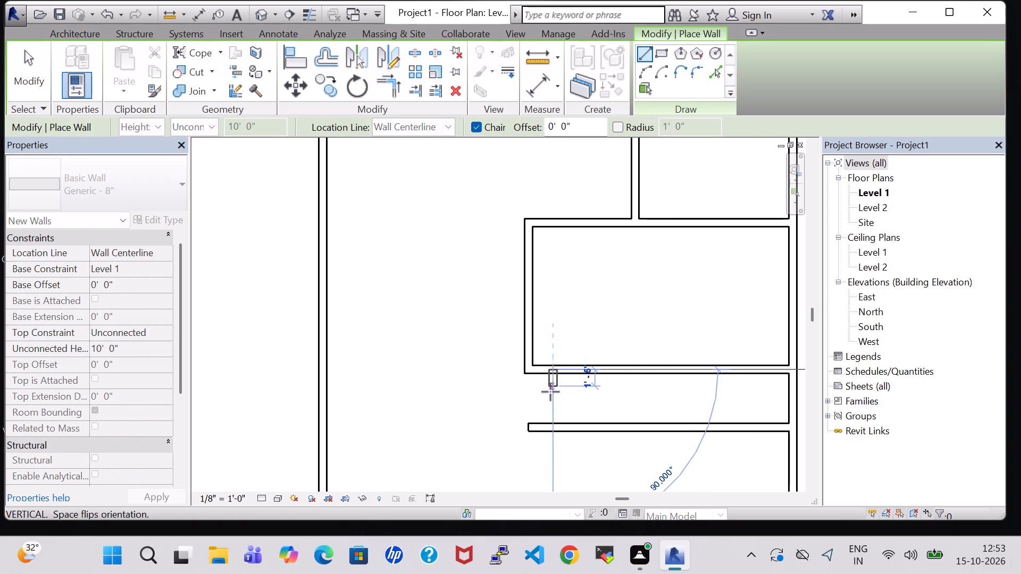
{"action": "left_click", "coordinate": [553, 422]}
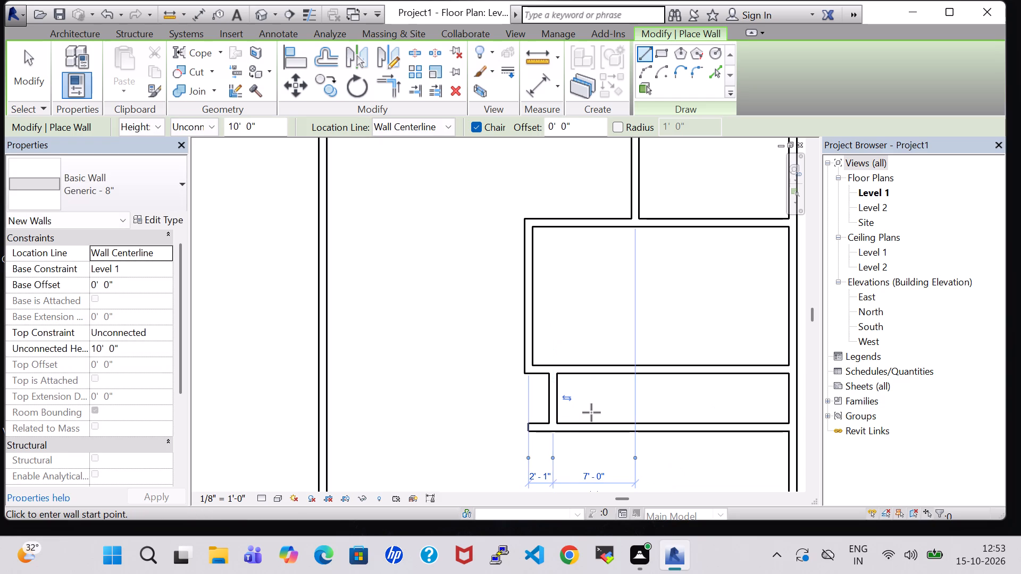
{"action": "left_click", "coordinate": [674, 370]}
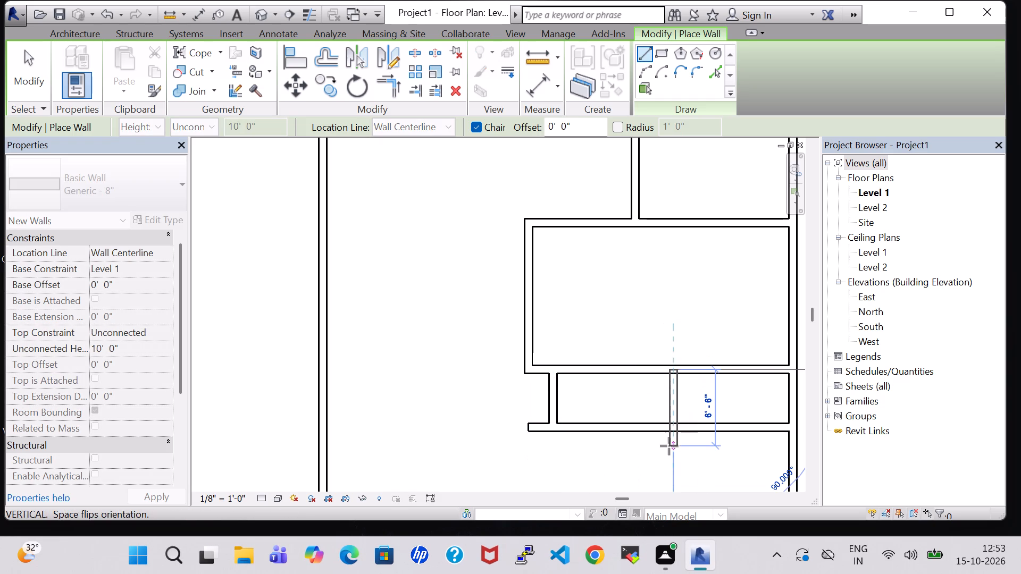
{"action": "left_click", "coordinate": [671, 428]}
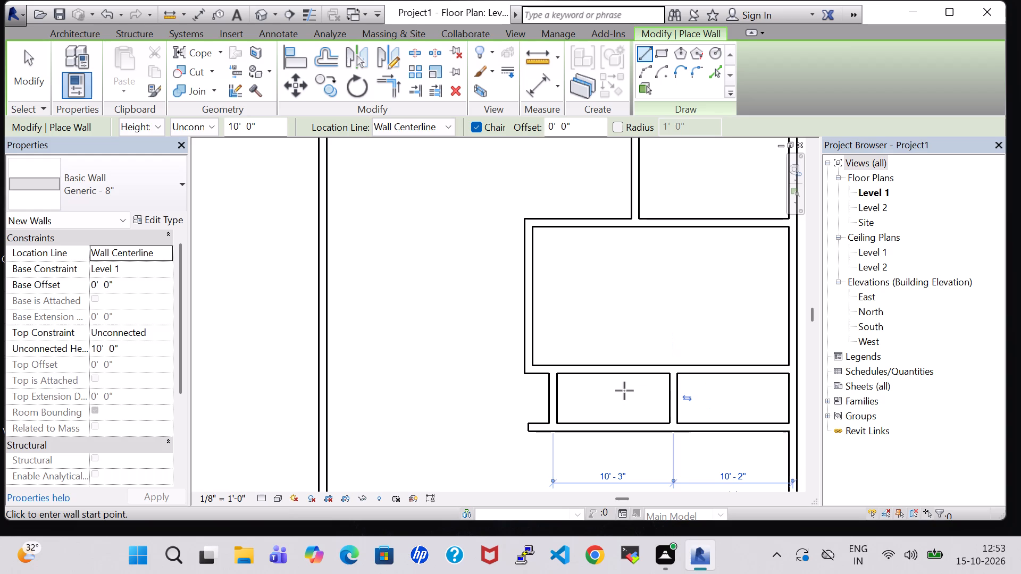
{"action": "scroll", "coordinate": [624, 391], "scroll_direction": "down", "scroll_amount": 1}
{"action": "key", "text": "Escape"}
{"action": "key", "text": "Escape"}
Draw a partition from the west end of the lowest cross wall down to the south exterior wall, enclosing the southeast room.
{"action": "scroll", "coordinate": [624, 391], "scroll_direction": "down", "scroll_amount": 3}
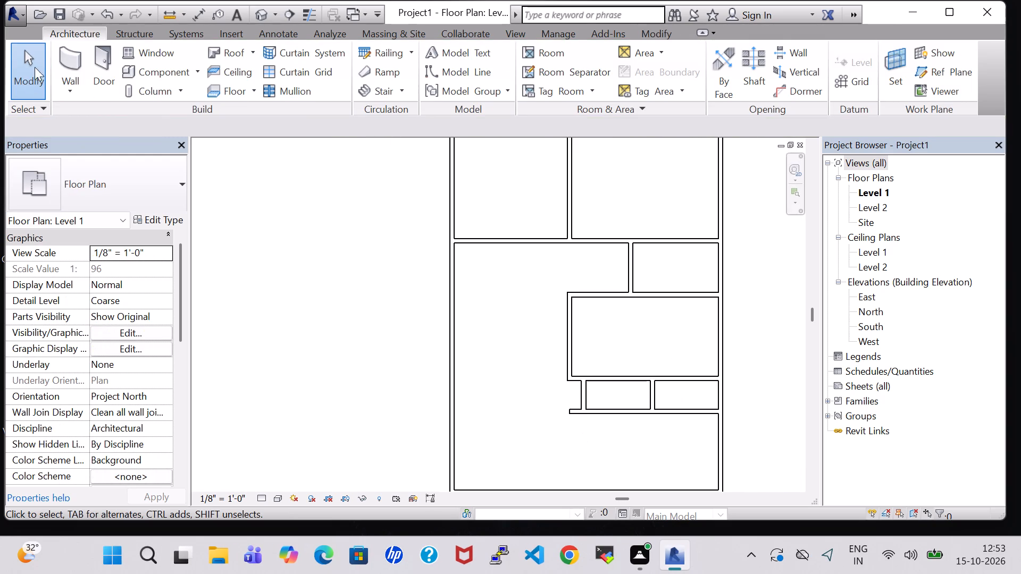
{"action": "left_click", "coordinate": [65, 65]}
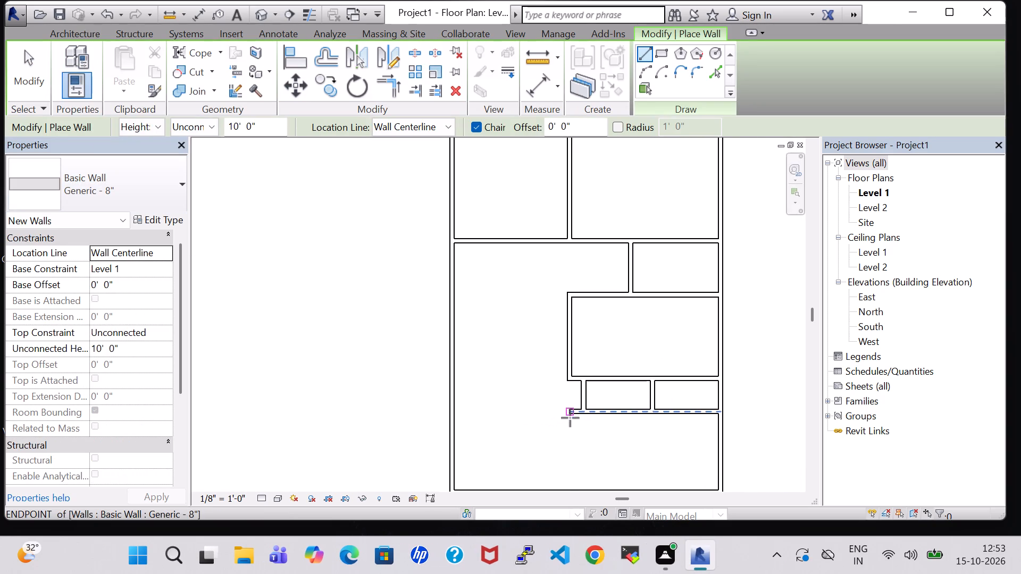
{"action": "left_click", "coordinate": [570, 418]}
{"action": "left_click", "coordinate": [571, 490]}
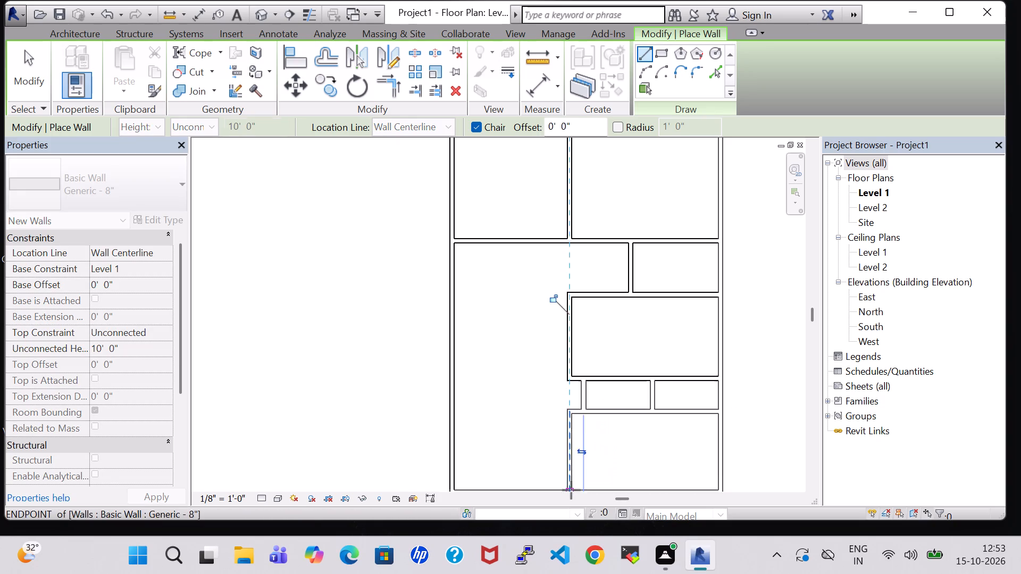
{"action": "scroll", "coordinate": [521, 387], "scroll_direction": "down", "scroll_amount": 2}
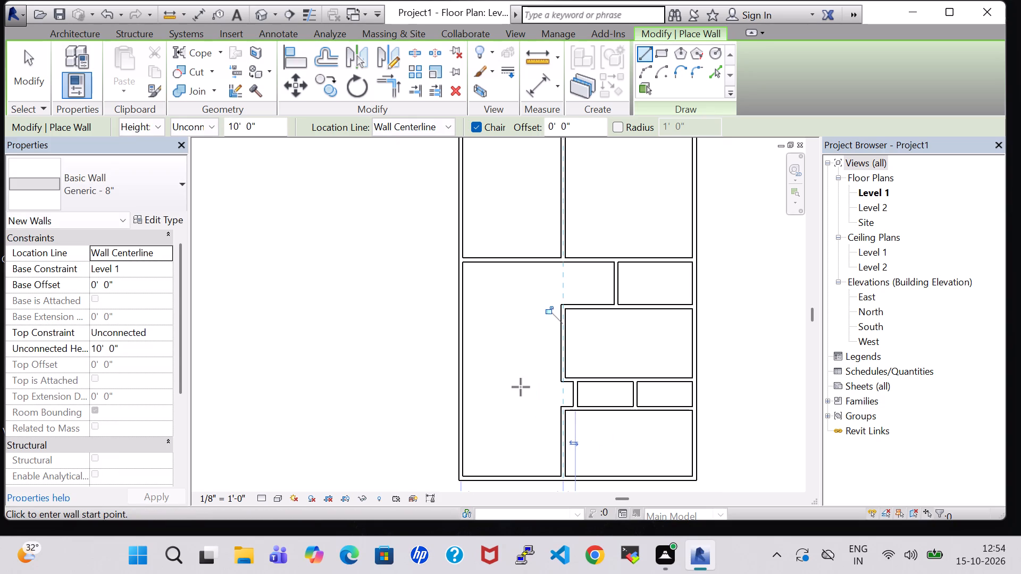
{"action": "key", "text": "Escape"}
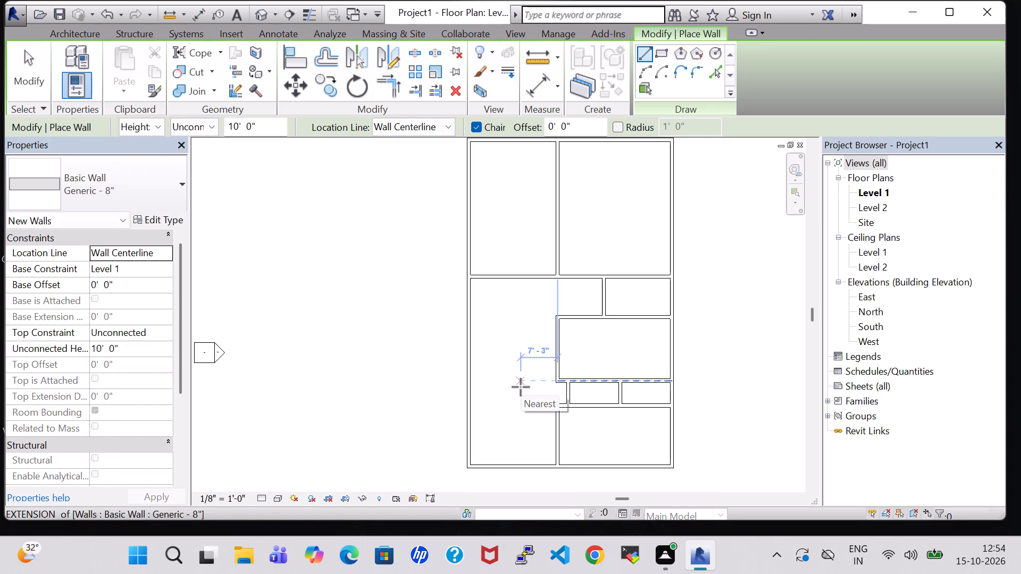
{"action": "key", "text": "Escape"}
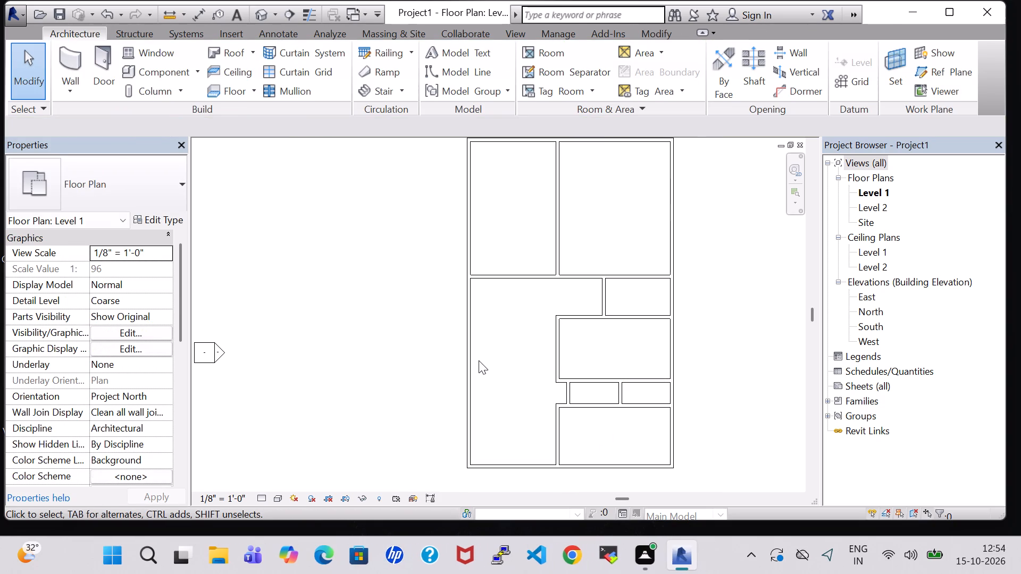
Draw walls enclosing a small room about 9'-5" wide and 6'-4" deep against the middle of the west exterior wall.
{"action": "left_click", "coordinate": [71, 63]}
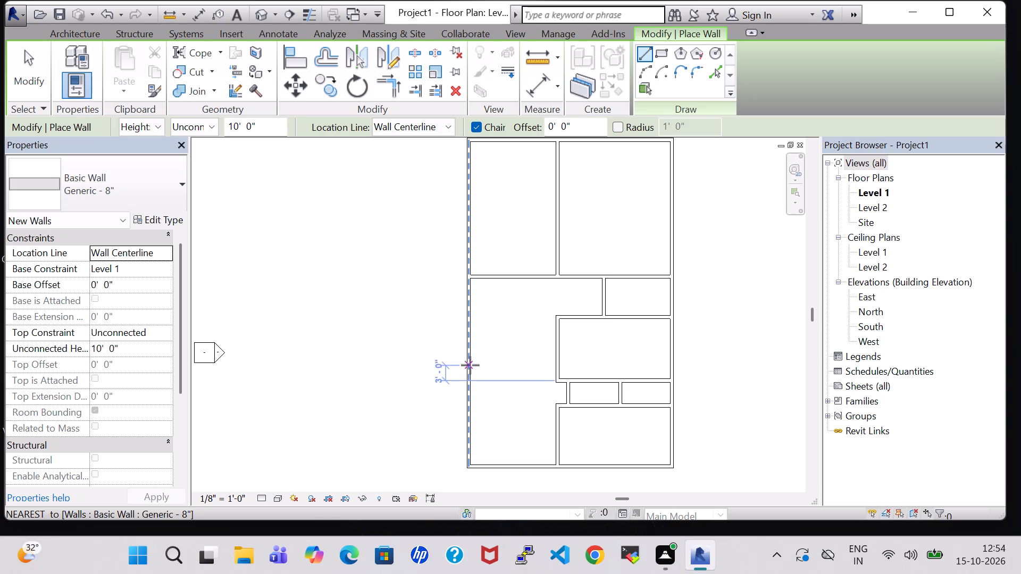
{"action": "left_click", "coordinate": [470, 365]}
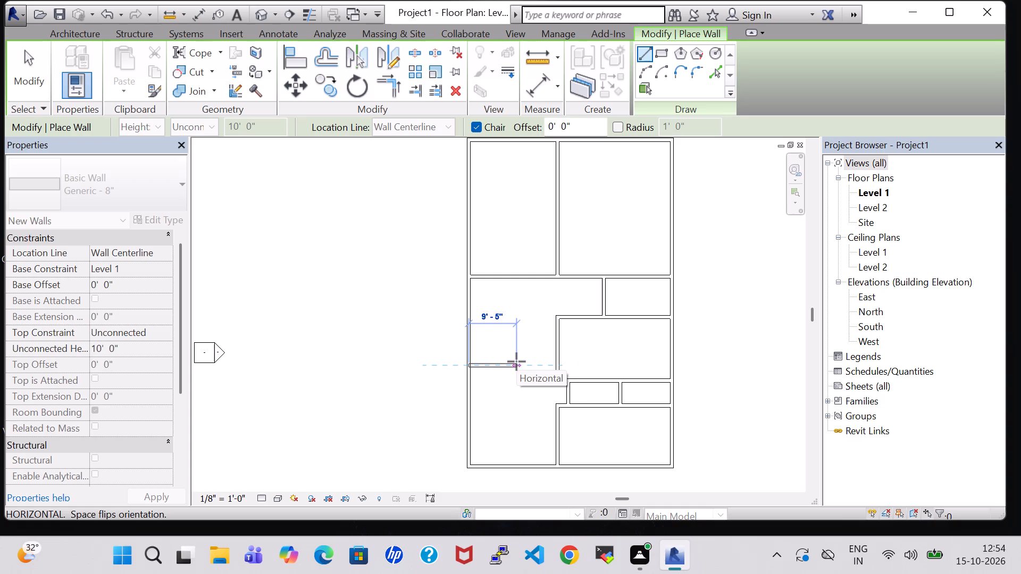
{"action": "left_click", "coordinate": [516, 361]}
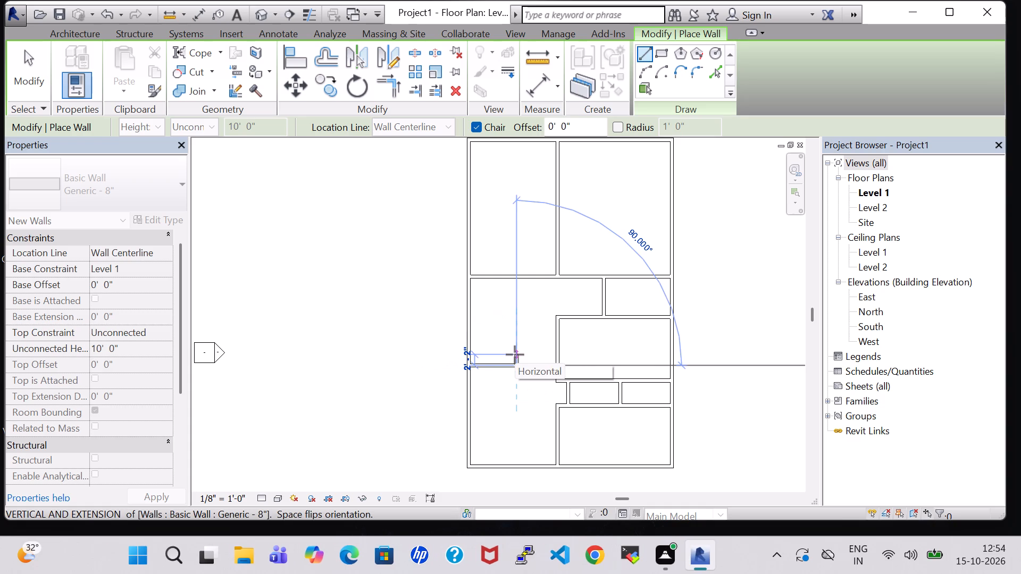
{"action": "left_click", "coordinate": [515, 354]}
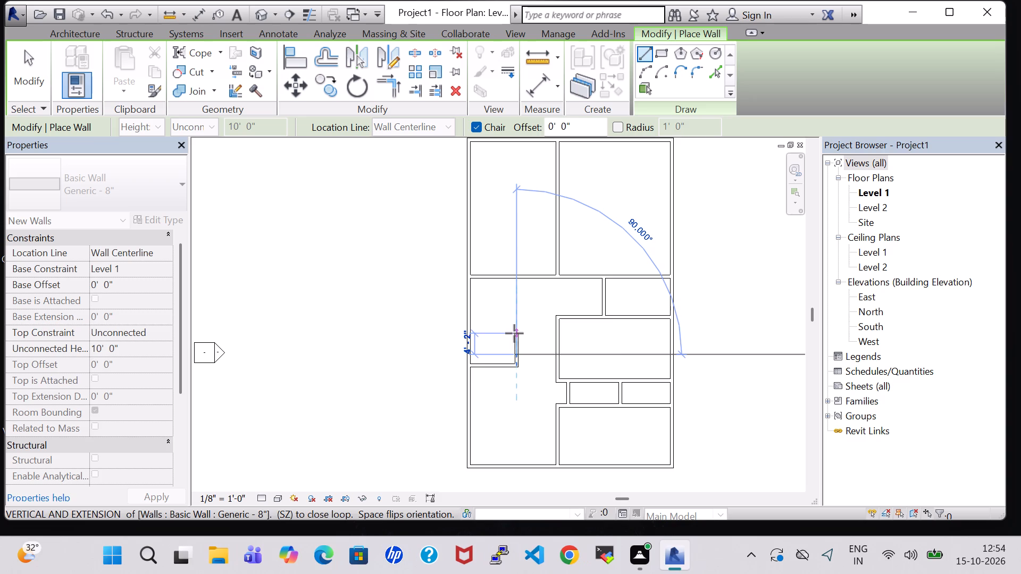
{"action": "left_click", "coordinate": [514, 334]}
{"action": "left_click", "coordinate": [462, 339]}
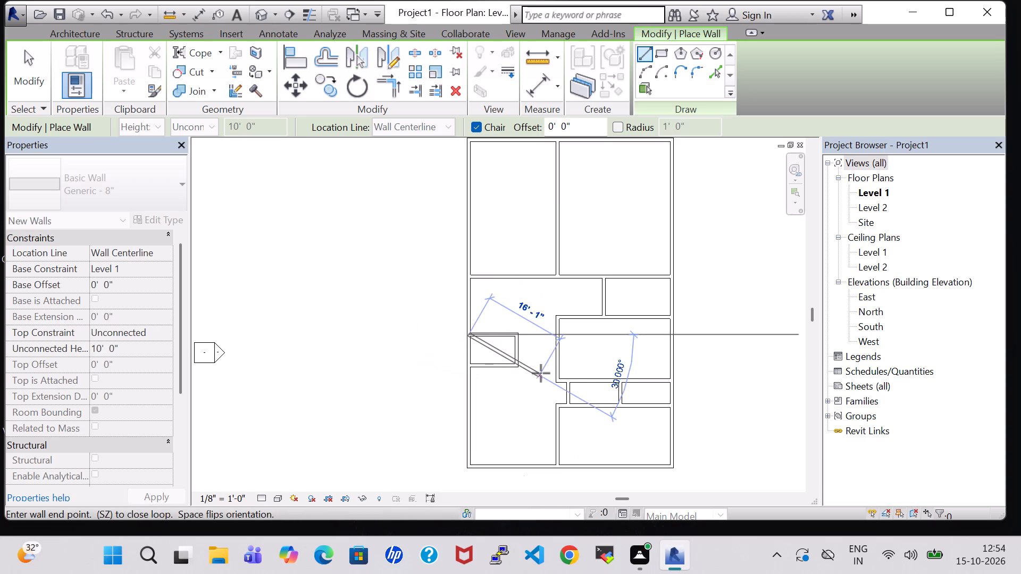
{"action": "key", "text": "Escape"}
{"action": "key", "text": "Escape"}
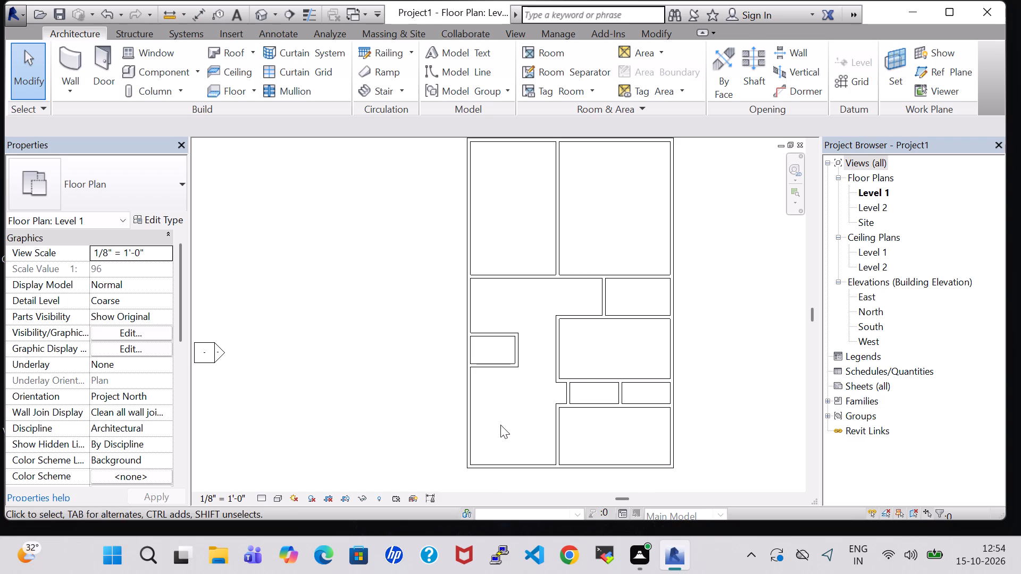
Draw walls beyond the south exterior wall's western part, enclosing a strip about 17'-6" wide and 4'-7" deep flush with the west wall.
{"action": "middle_click_drag", "start_coordinate": [500, 425], "coordinate": [503, 388]}
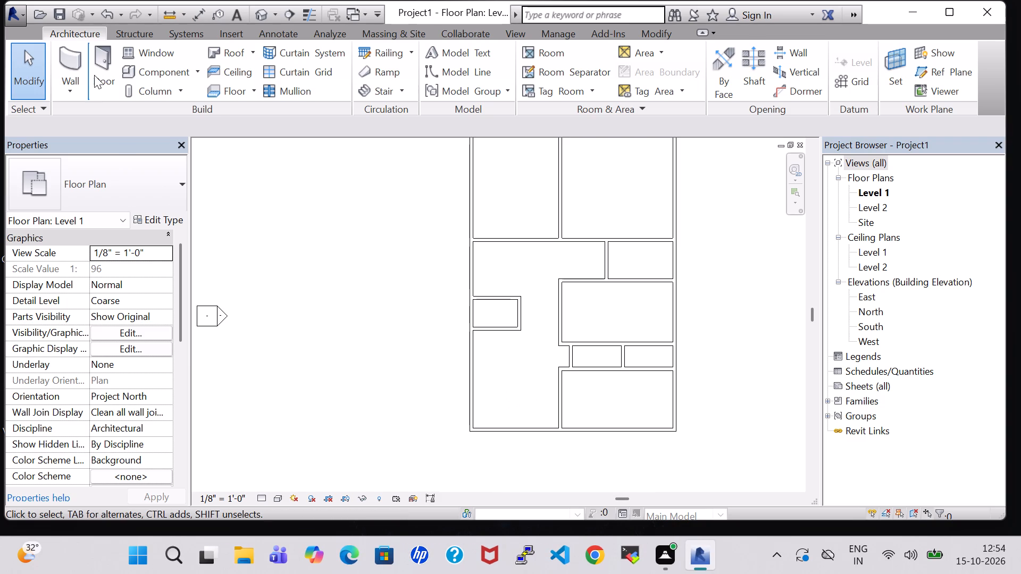
{"action": "left_click", "coordinate": [72, 66]}
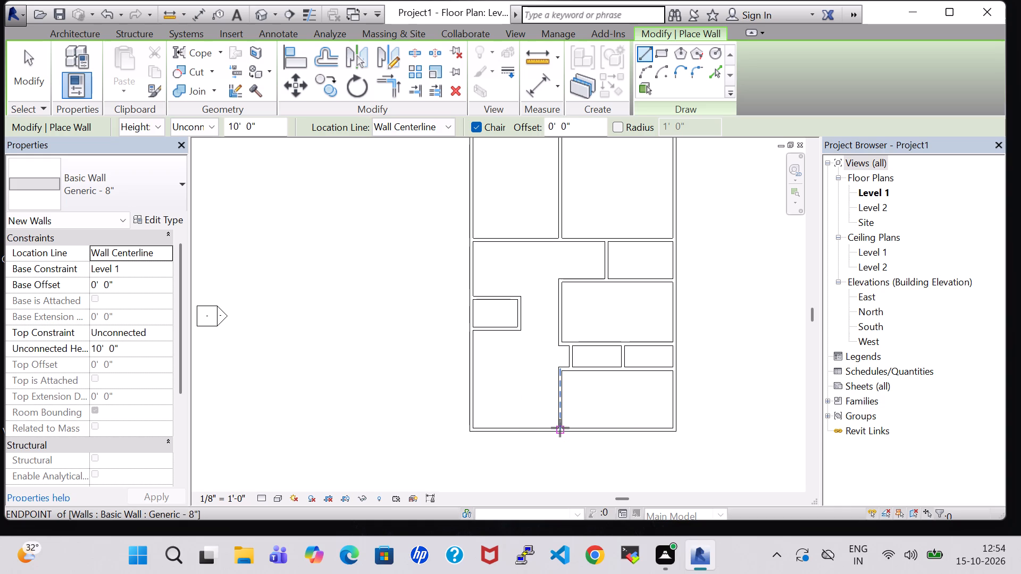
{"action": "left_click", "coordinate": [560, 428]}
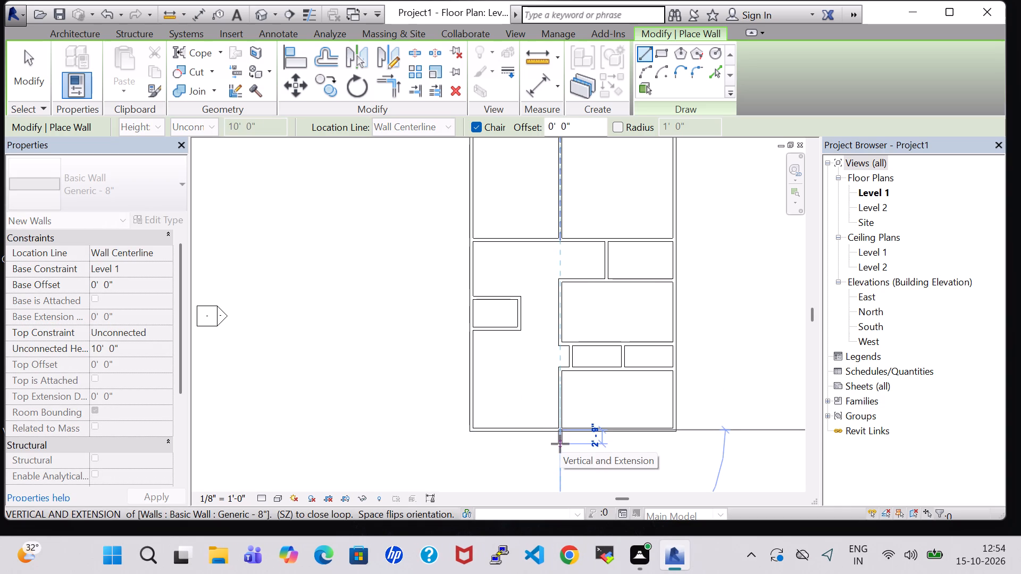
{"action": "left_click", "coordinate": [560, 444]}
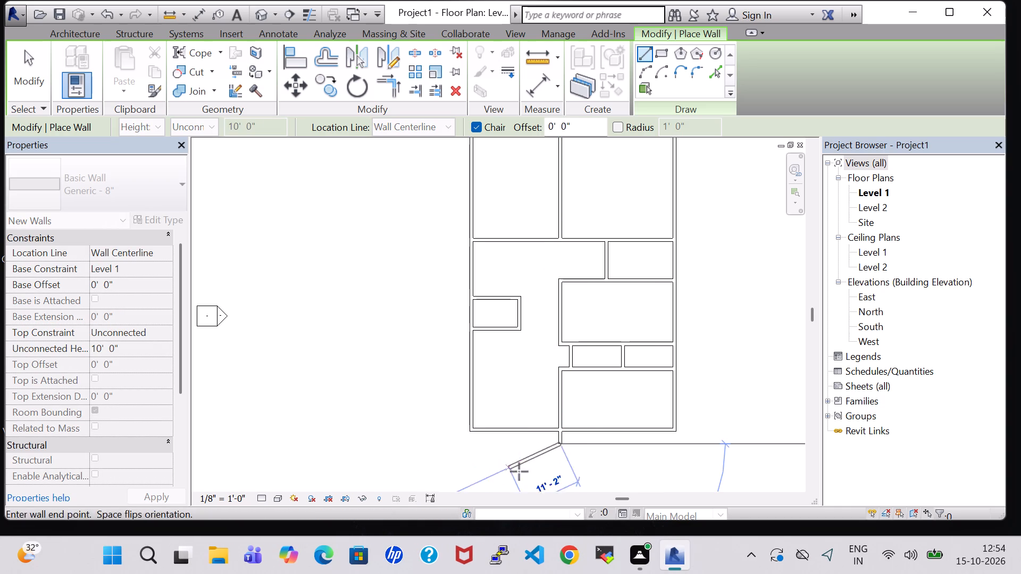
{"action": "left_click", "coordinate": [559, 448]}
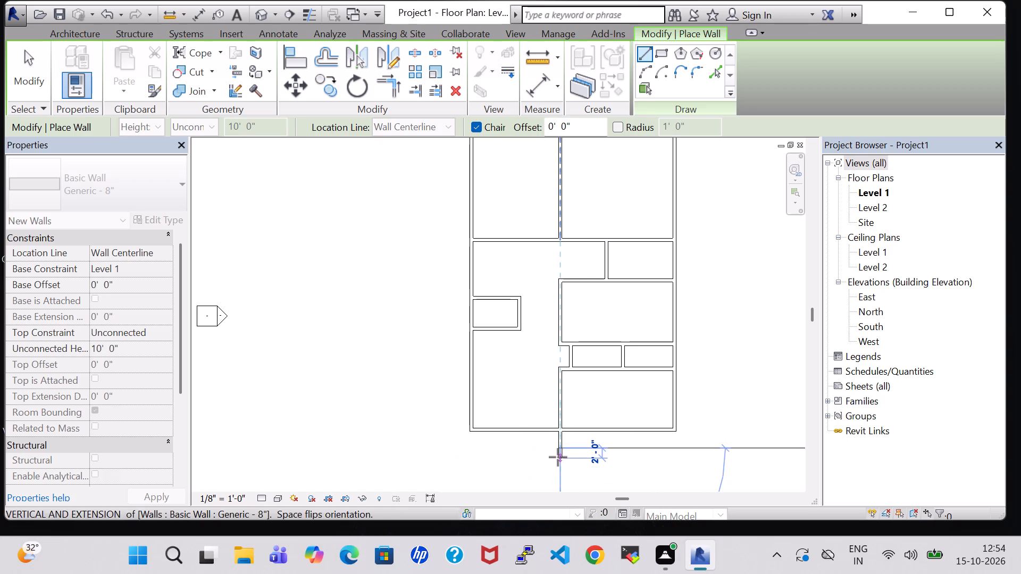
{"action": "left_click", "coordinate": [559, 453]}
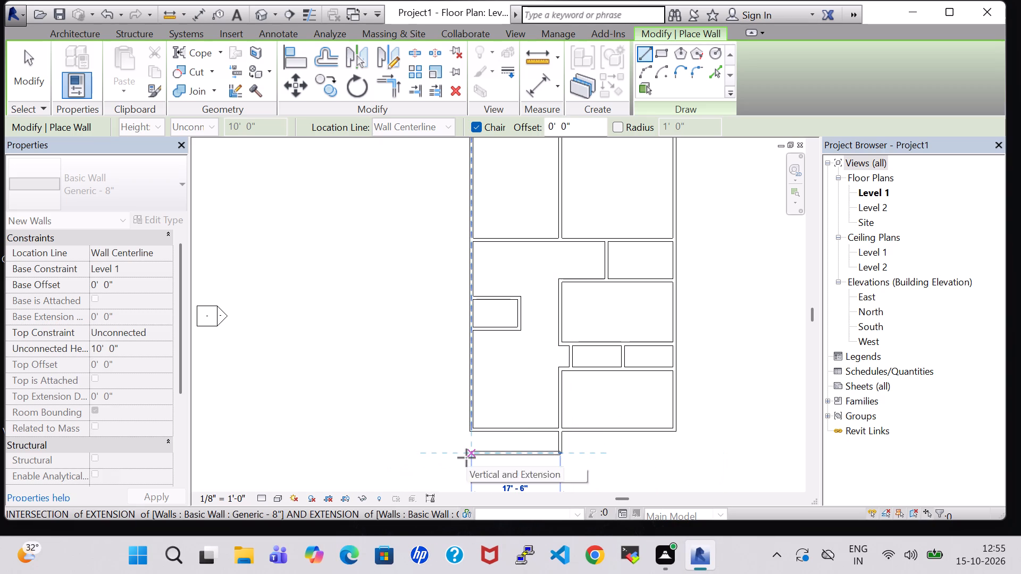
{"action": "left_click", "coordinate": [466, 458]}
{"action": "left_click", "coordinate": [472, 433]}
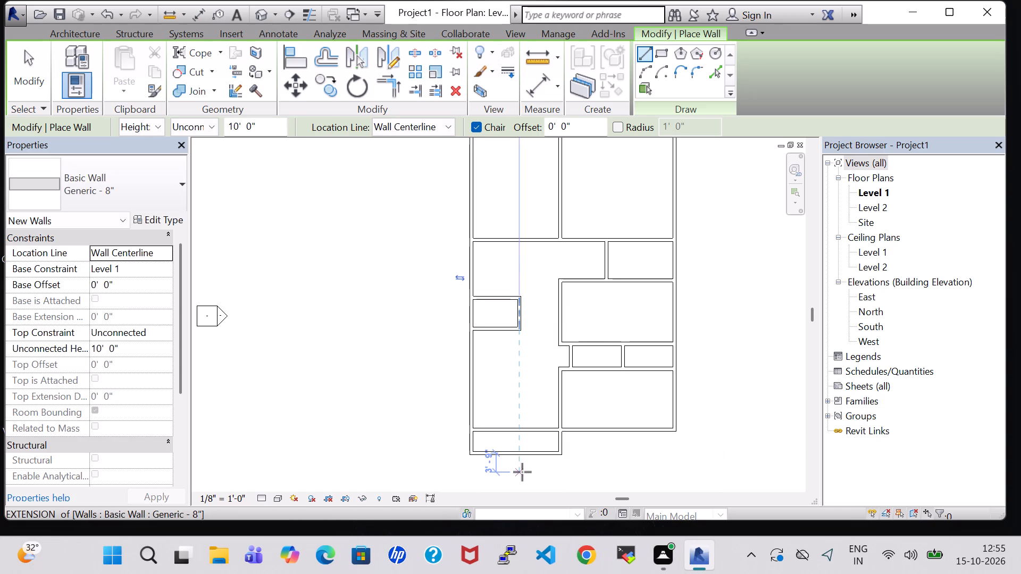
{"action": "scroll", "coordinate": [522, 472], "scroll_direction": "down", "scroll_amount": 2}
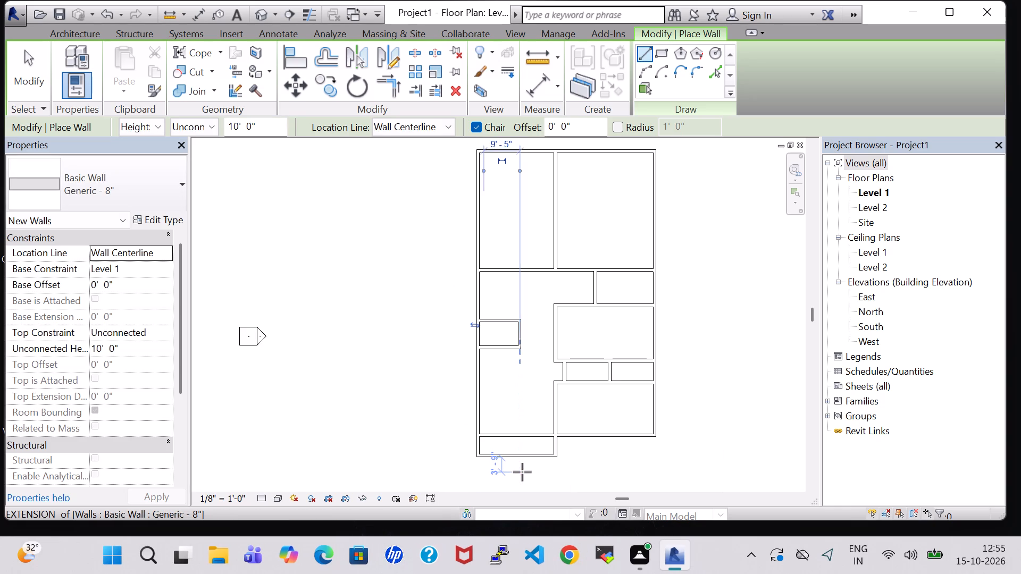
{"action": "key", "text": "Escape"}
{"action": "key", "text": "Escape"}
Nudge the outer wall of the new southwest strip southward by two increments.
{"action": "left_click", "coordinate": [521, 456]}
{"action": "key", "text": "Down"}
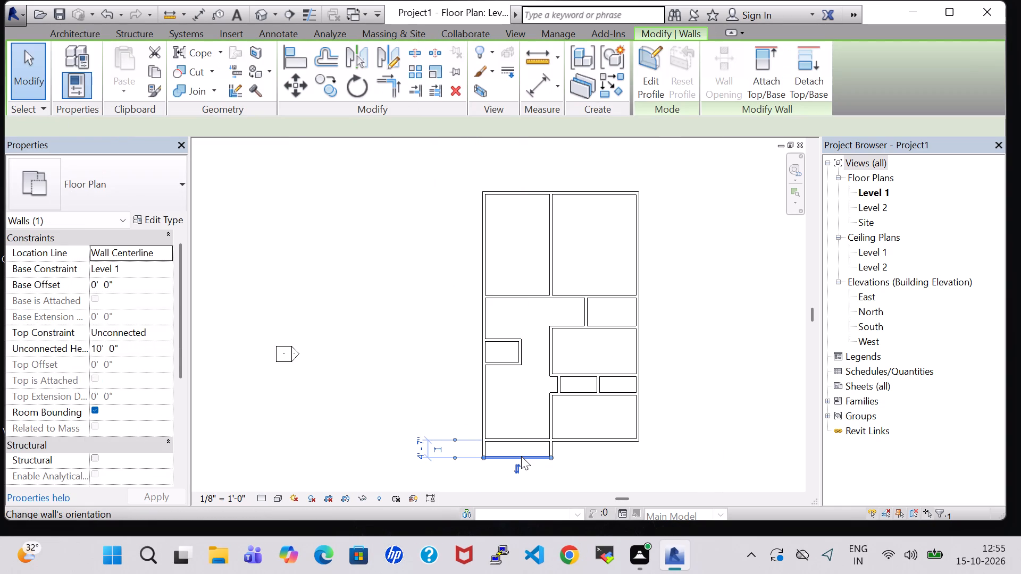
{"action": "key", "text": "Down"}
{"action": "left_click", "coordinate": [739, 354]}
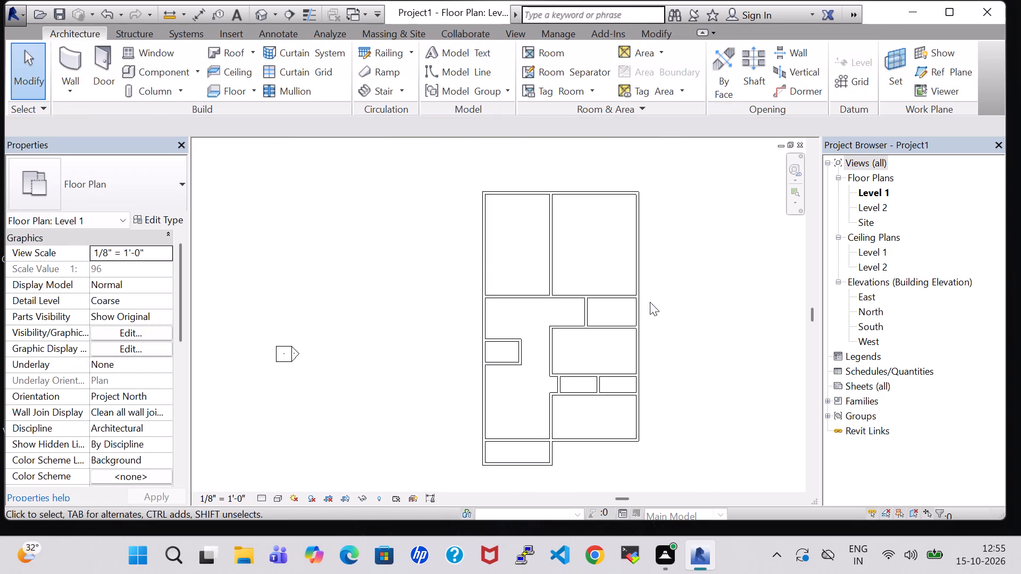
Duplicate the wall type of the partition between the two large north rooms under the name inner 6".
{"action": "left_click", "coordinate": [479, 255]}
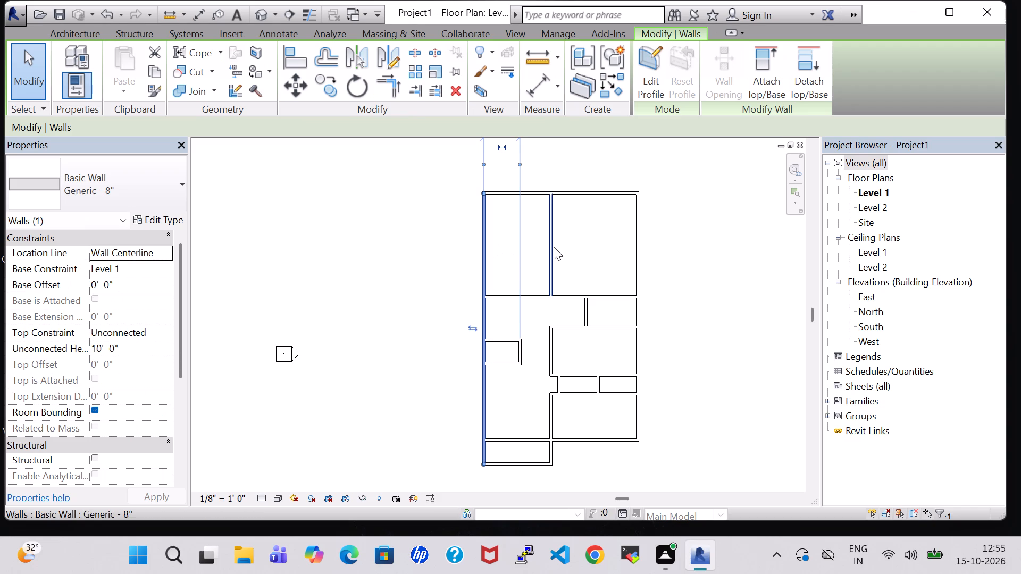
{"action": "left_click", "coordinate": [554, 247]}
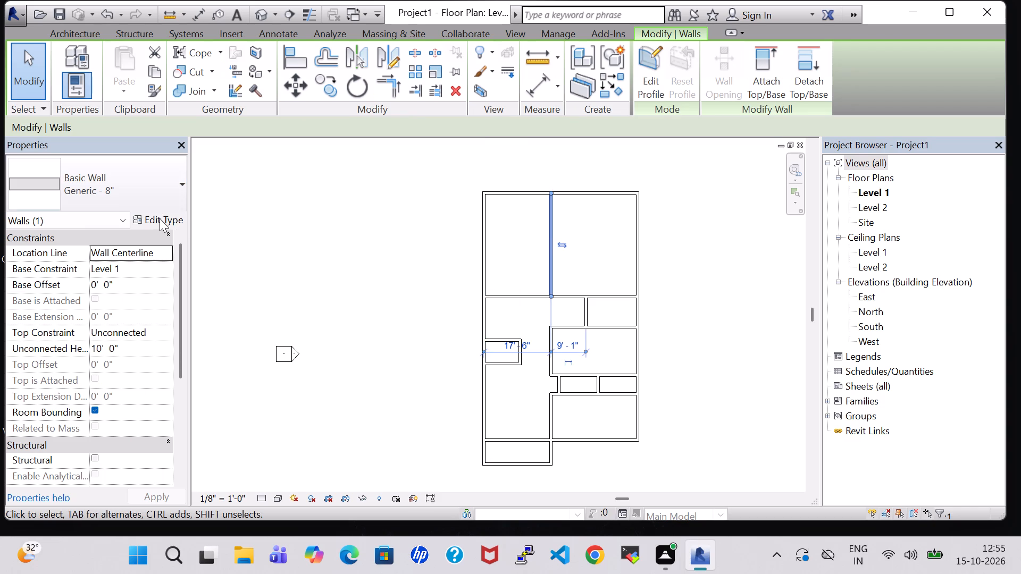
{"action": "left_click", "coordinate": [160, 218]}
{"action": "left_click", "coordinate": [966, 132]}
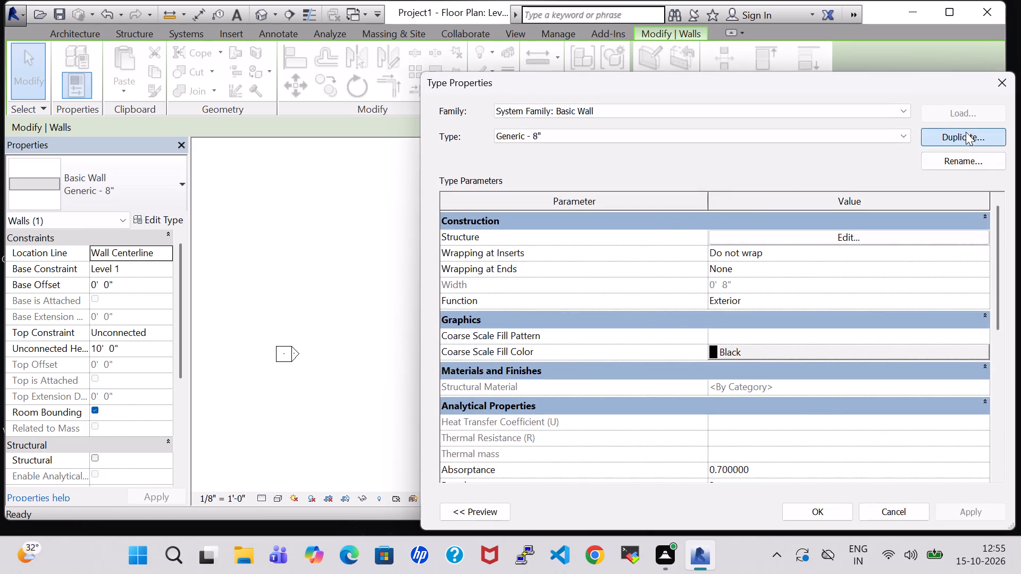
{"action": "left_click", "coordinate": [717, 303]}
{"action": "left_click", "coordinate": [712, 298]}
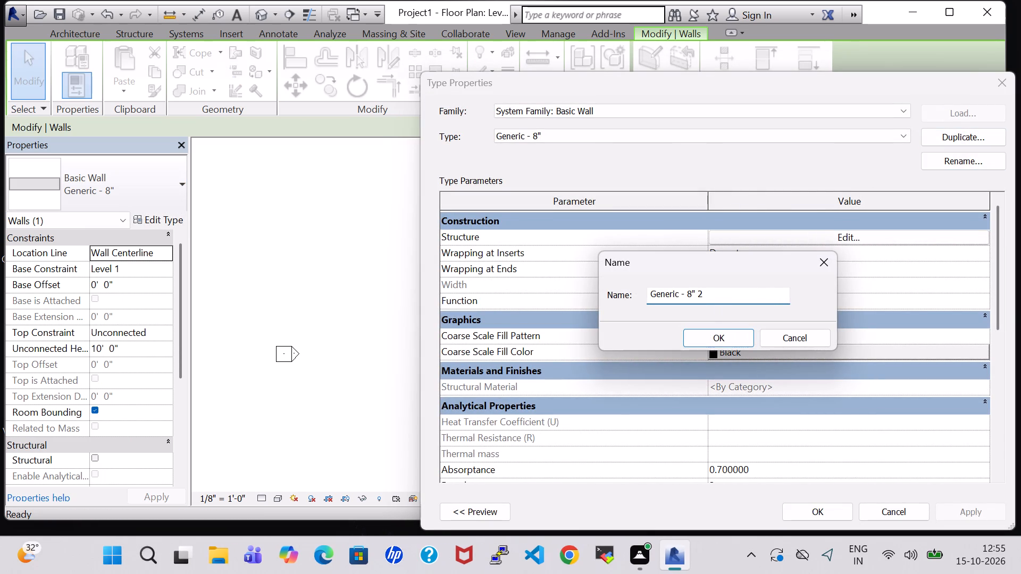
{"action": "key", "text": "BackSpace"}
{"action": "key", "text": "BackSpace"}
{"action": "key", "text": "BackSpace"}
{"action": "key", "text": "BackSpace"}
{"action": "key", "text": "BackSpace"}
{"action": "key", "text": "BackSpace"}
{"action": "key", "text": "BackSpace"}
{"action": "key", "text": "BackSpace"}
{"action": "key", "text": "BackSpace"}
{"action": "key", "text": "BackSpace"}
{"action": "key", "text": "BackSpace"}
{"action": "key", "text": "BackSpace"}
{"action": "key", "text": "BackSpace"}
{"action": "key", "text": "BackSpace"}
{"action": "key", "text": "BackSpace"}
{"action": "key", "text": "BackSpace"}
{"action": "key", "text": "BackSpace"}
{"action": "key", "text": "BackSpace"}
{"action": "key", "text": "BackSpace"}
{"action": "key", "text": "BackSpace"}
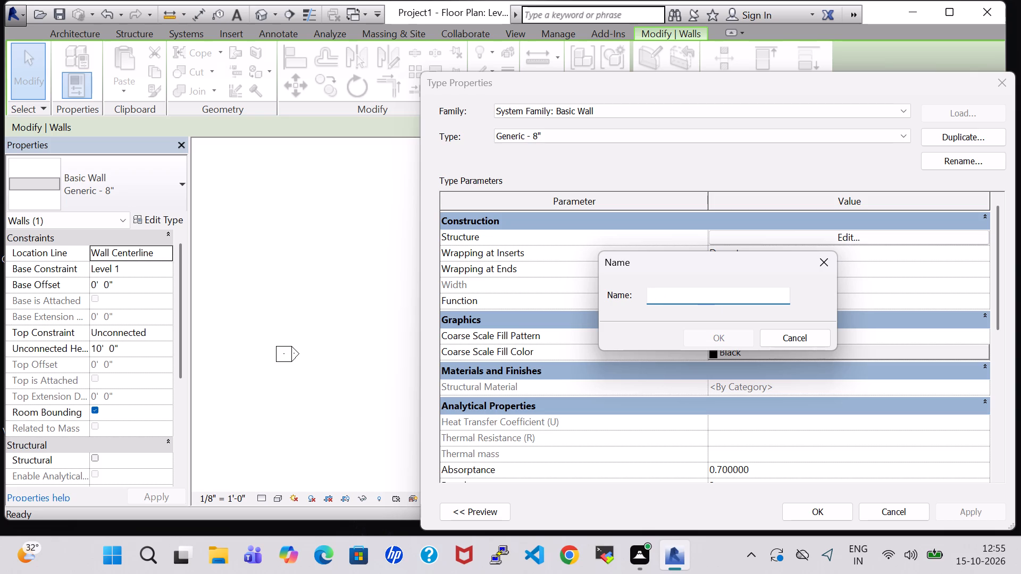
{"action": "type", "text": "inner 6"}
{"action": "key", "text": "shift+quotedbl"}
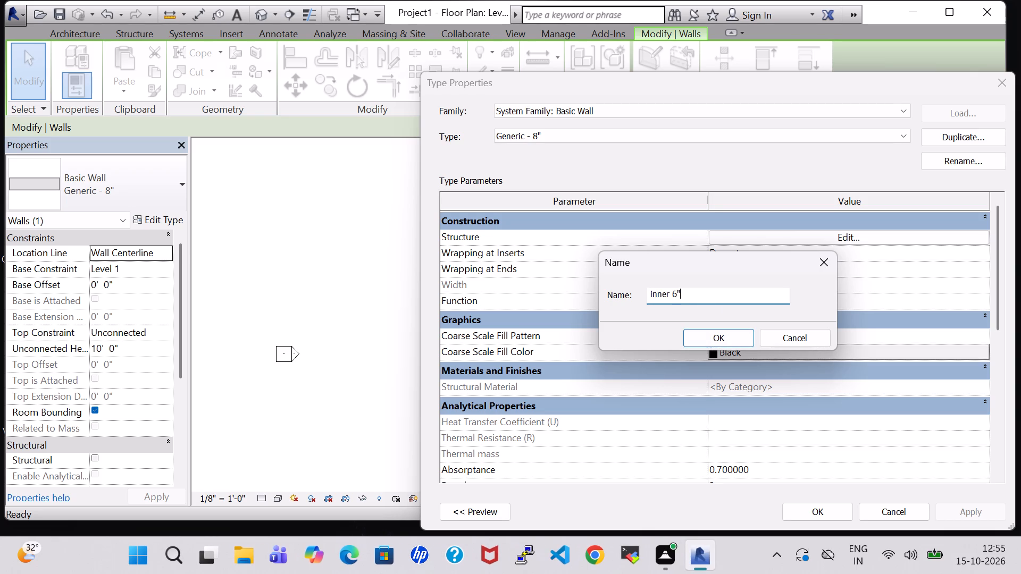
{"action": "left_click", "coordinate": [699, 340]}
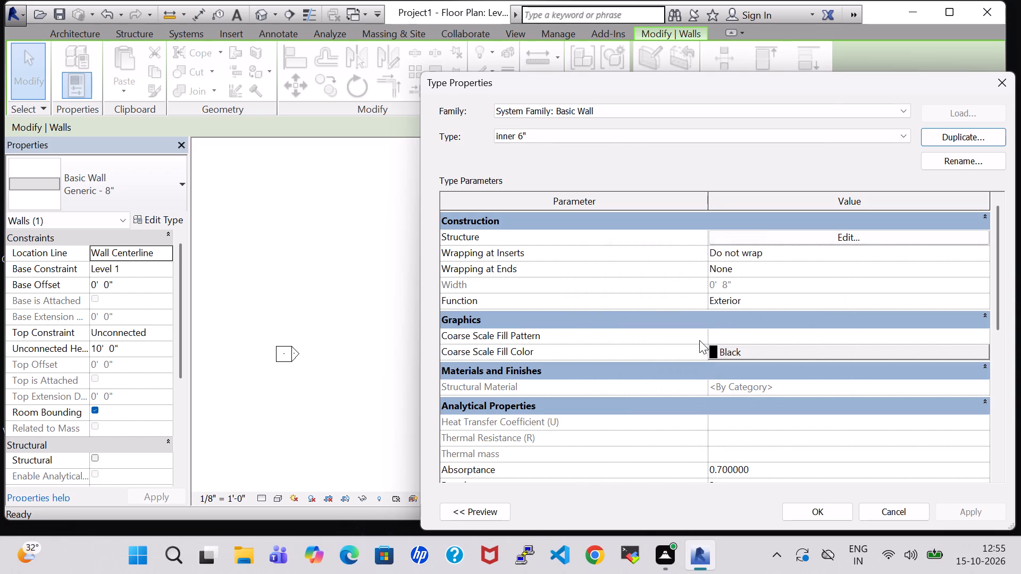
Set the structure layer thickness of the inner 6" wall type to 0' 6" and apply it to the north partition.
{"action": "left_click", "coordinate": [858, 238]}
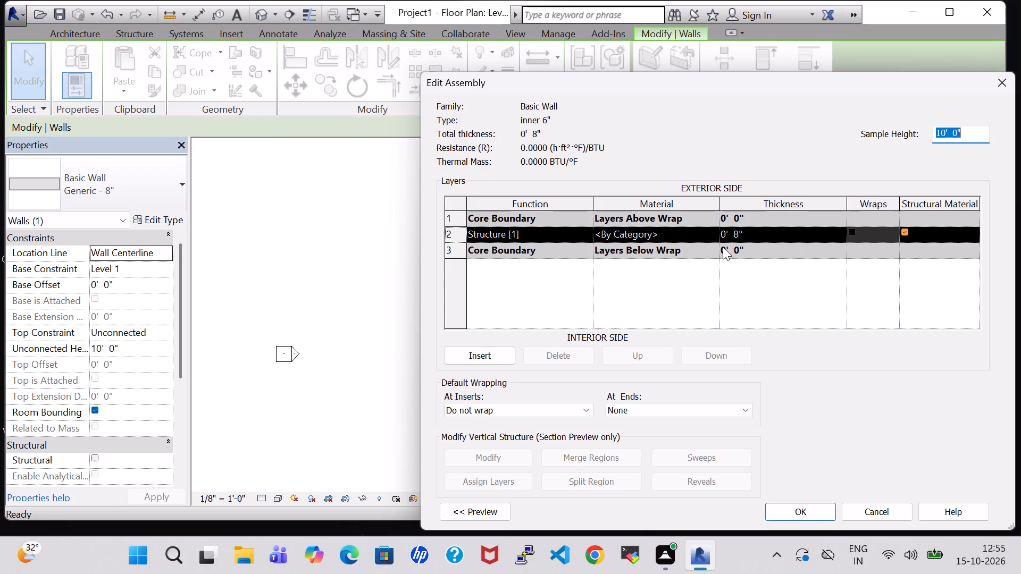
{"action": "double_click", "coordinate": [739, 237]}
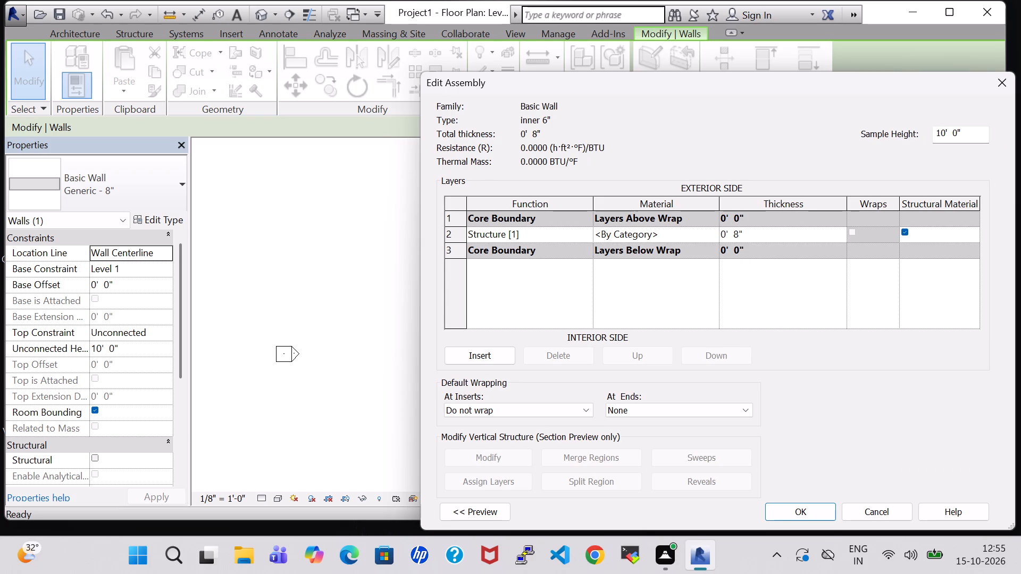
{"action": "key", "text": "BackSpace"}
{"action": "key", "text": "6"}
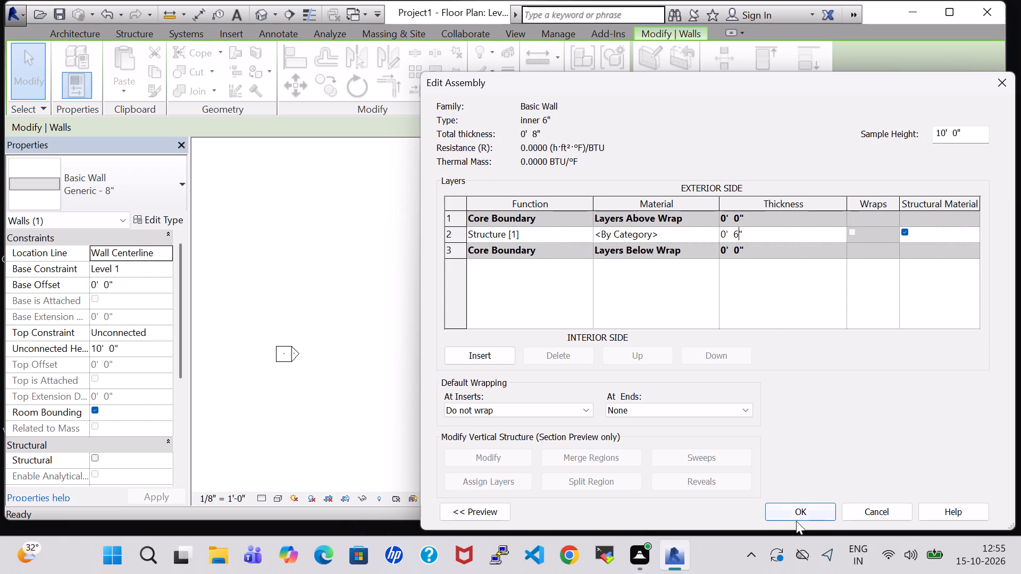
{"action": "left_click", "coordinate": [796, 513]}
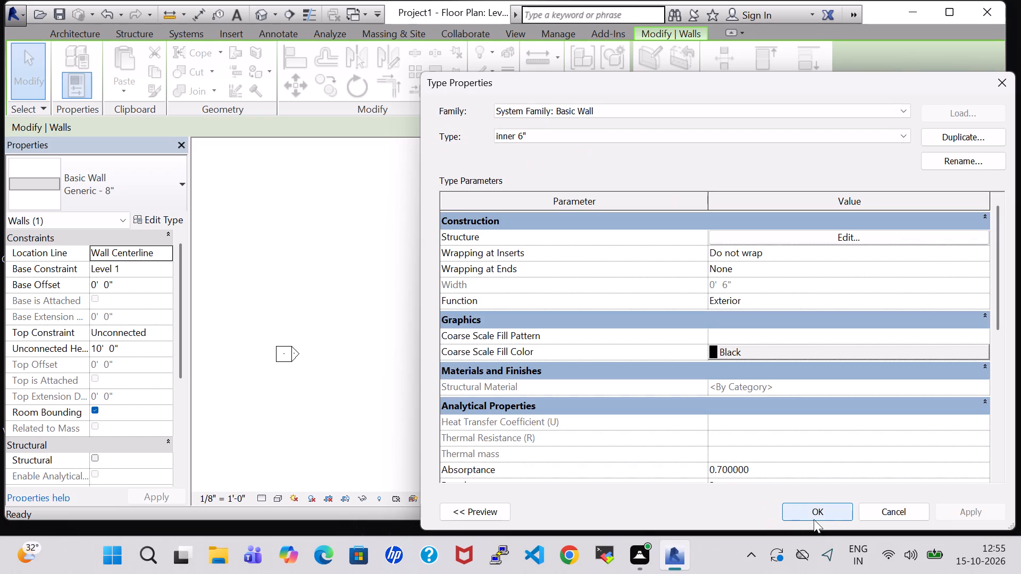
{"action": "left_click", "coordinate": [832, 510]}
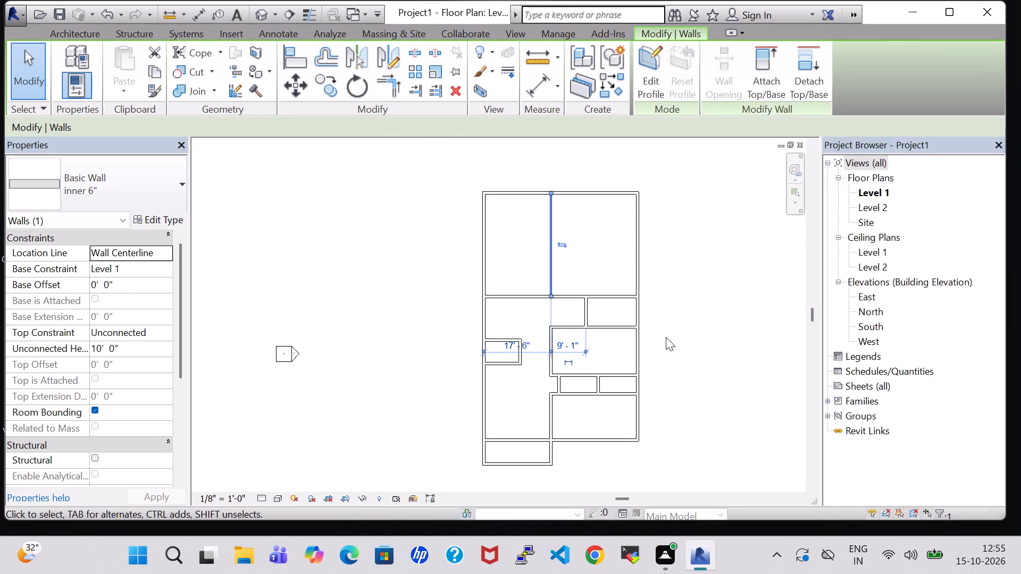
Assign the inner 6" type to the cross wall below the north rooms, the short partition beneath it, and the next cross wall south.
{"action": "left_click", "coordinate": [523, 298]}
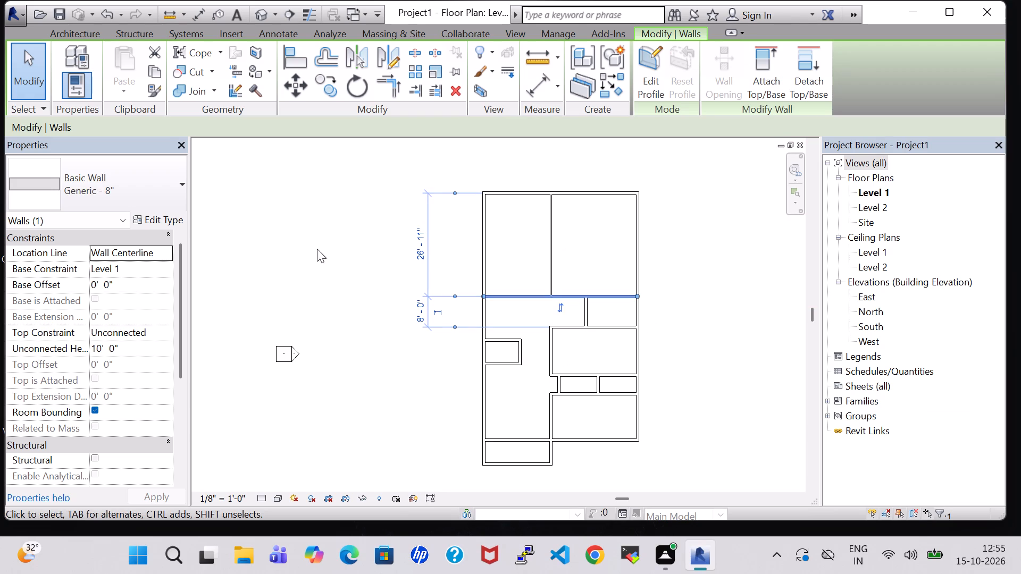
{"action": "left_click", "coordinate": [136, 192]}
{"action": "left_click", "coordinate": [87, 562]}
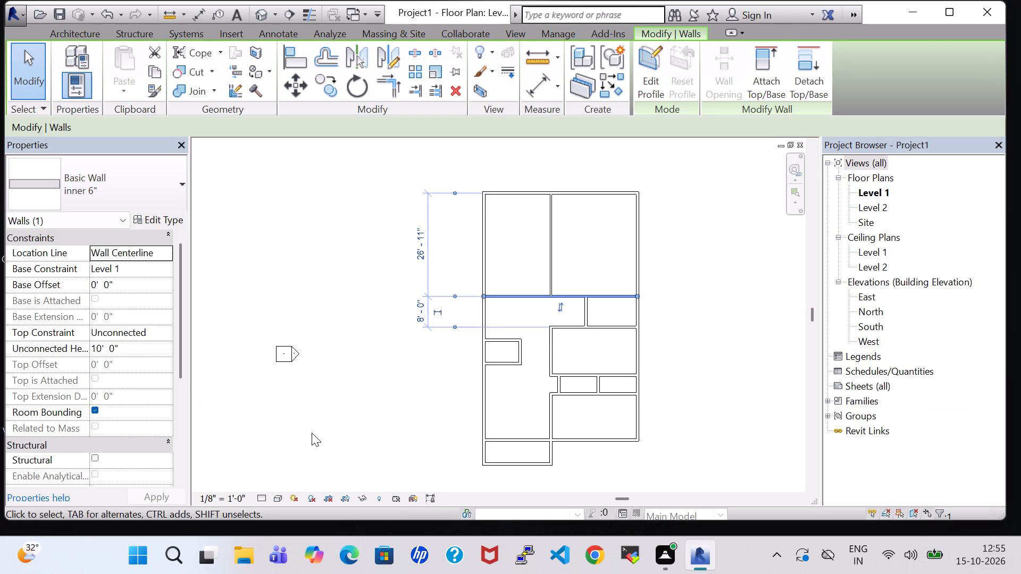
{"action": "left_click", "coordinate": [591, 319]}
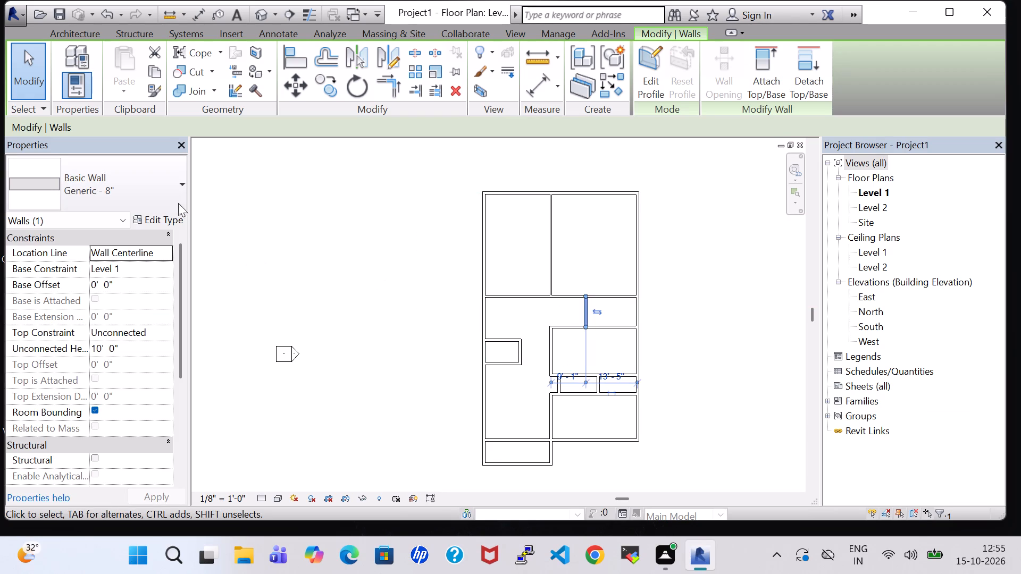
{"action": "left_click", "coordinate": [162, 198]}
{"action": "left_click", "coordinate": [103, 556]}
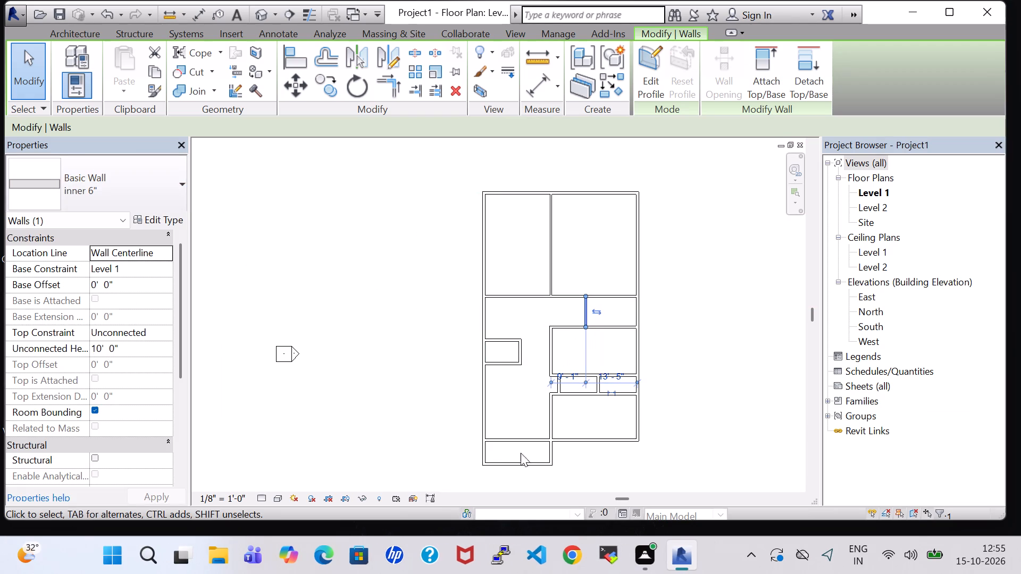
{"action": "left_click", "coordinate": [615, 328]}
{"action": "left_click", "coordinate": [127, 195]}
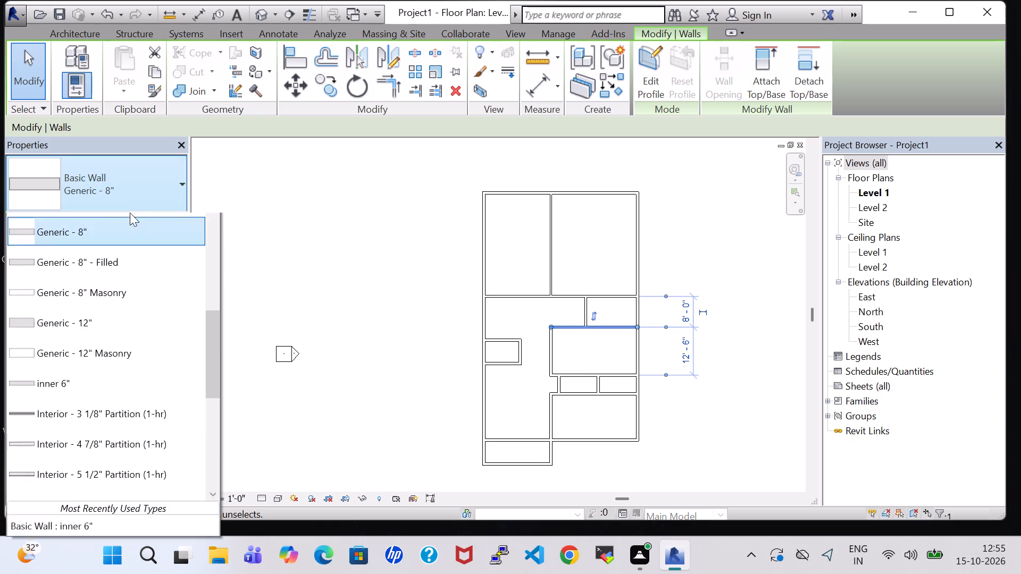
{"action": "left_click", "coordinate": [78, 560]}
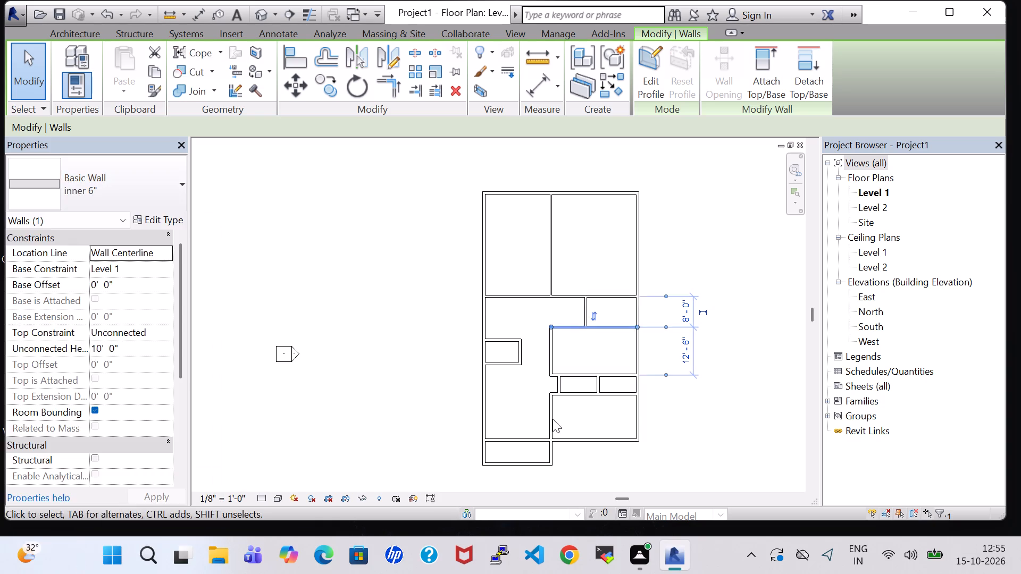
Assign the inner 6" wall type to the north, east and south walls of the small room on the west side.
{"action": "left_click", "coordinate": [503, 338]}
{"action": "left_click", "coordinate": [119, 184]}
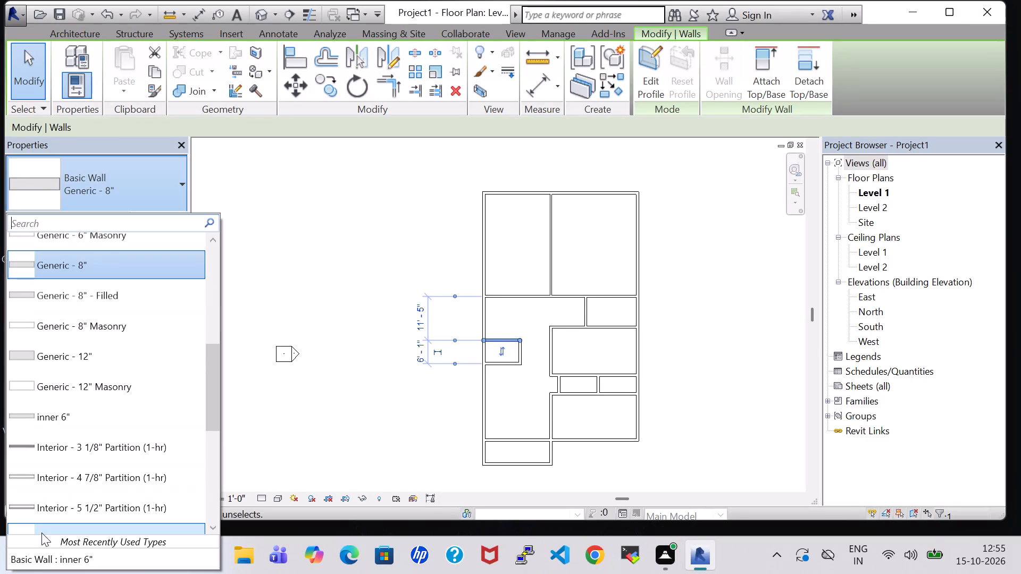
{"action": "left_click", "coordinate": [41, 565]}
{"action": "left_click", "coordinate": [519, 349]}
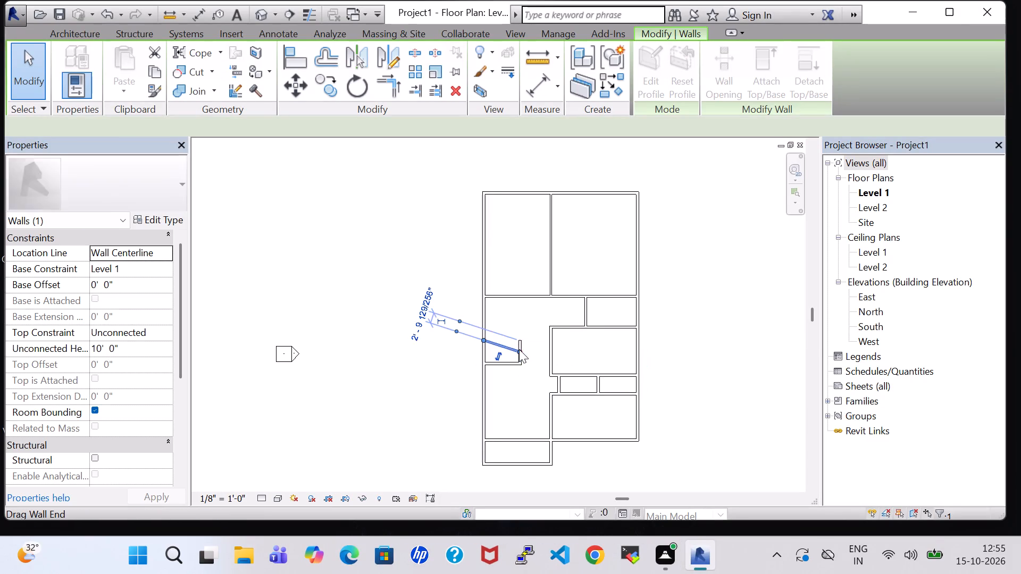
{"action": "key", "text": "ctrl+z"}
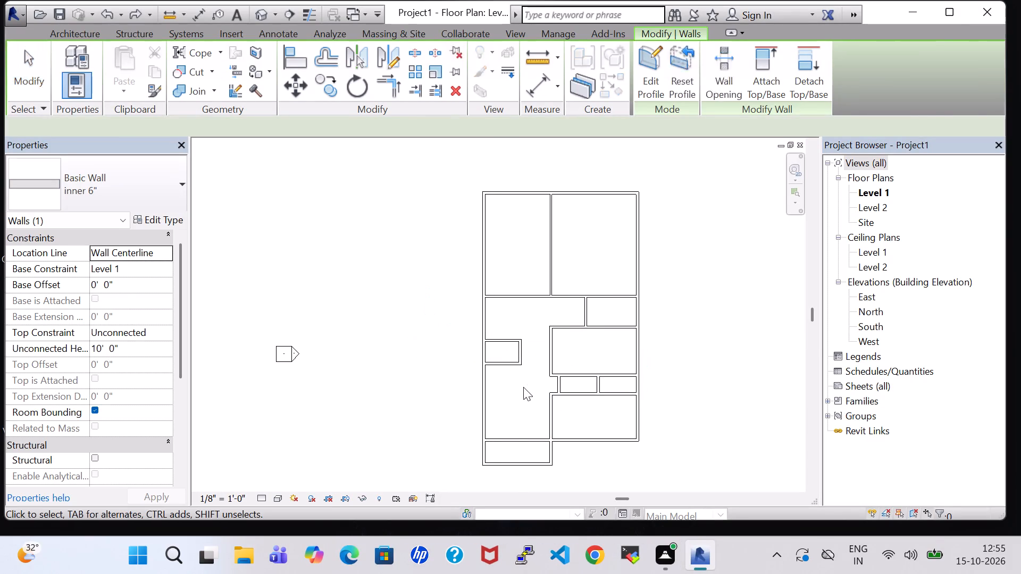
{"action": "left_click", "coordinate": [520, 347]}
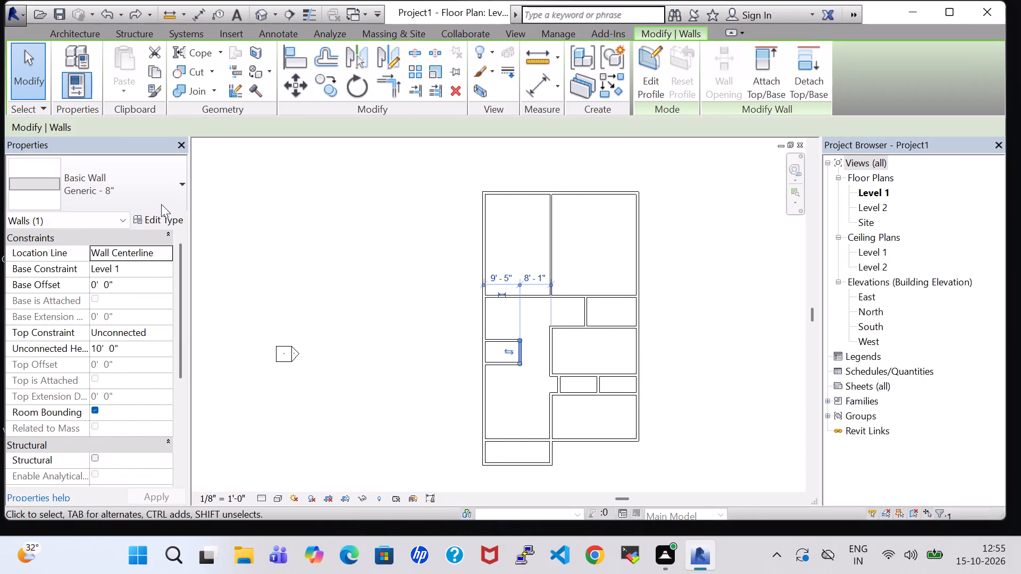
{"action": "left_click", "coordinate": [141, 190]}
{"action": "left_click", "coordinate": [102, 555]}
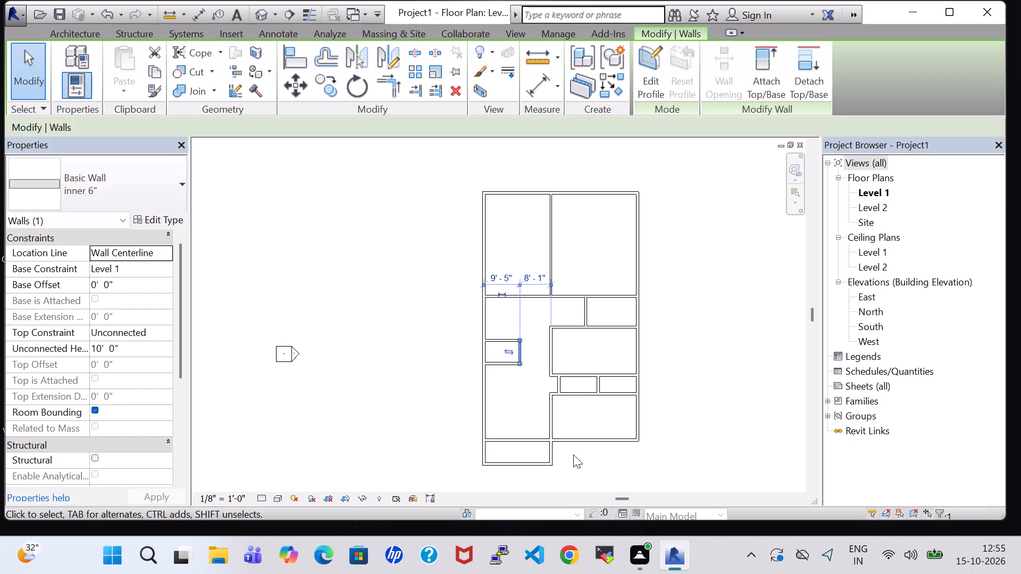
{"action": "left_click", "coordinate": [497, 362]}
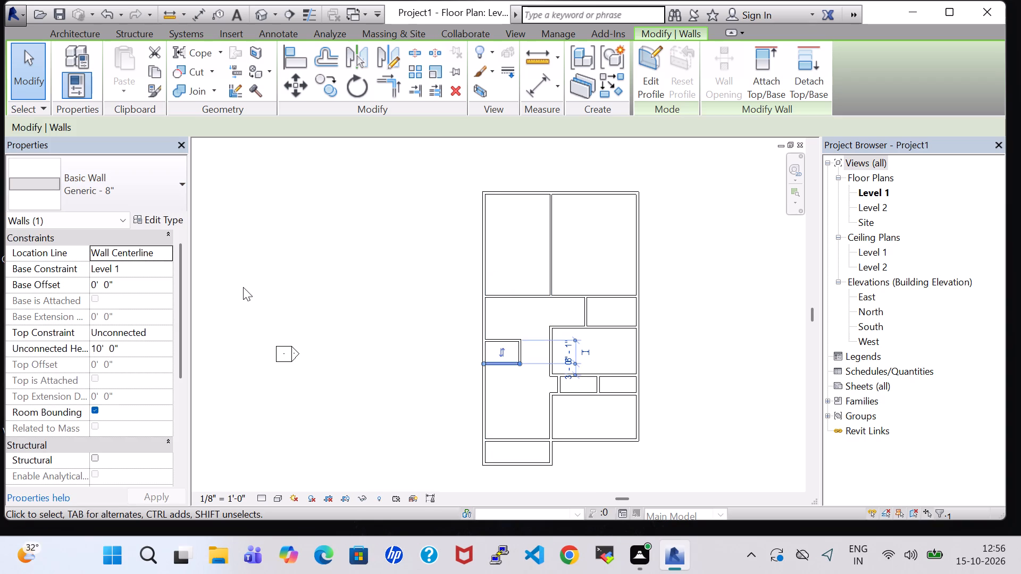
{"action": "left_click", "coordinate": [125, 181]}
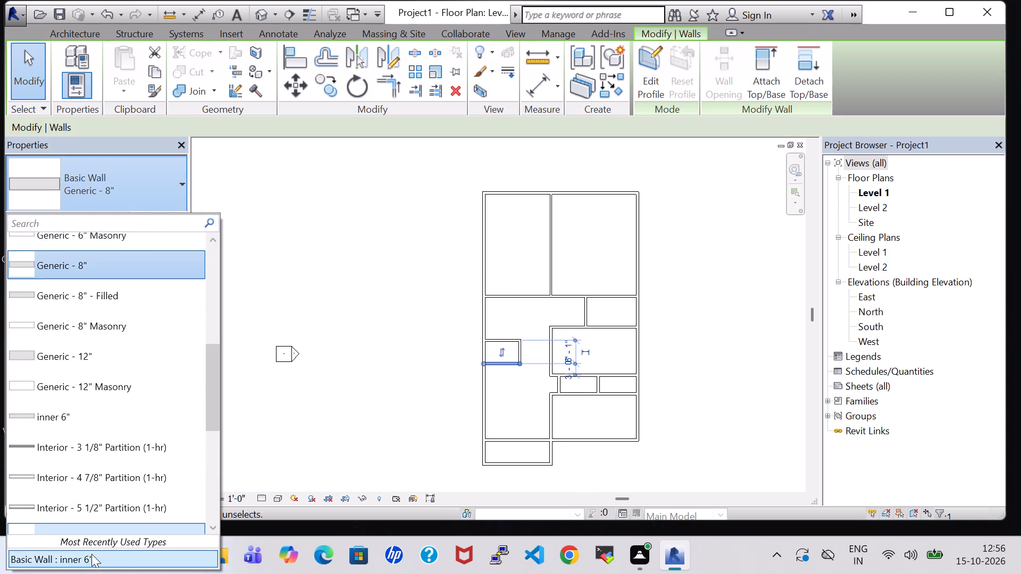
{"action": "left_click", "coordinate": [91, 554]}
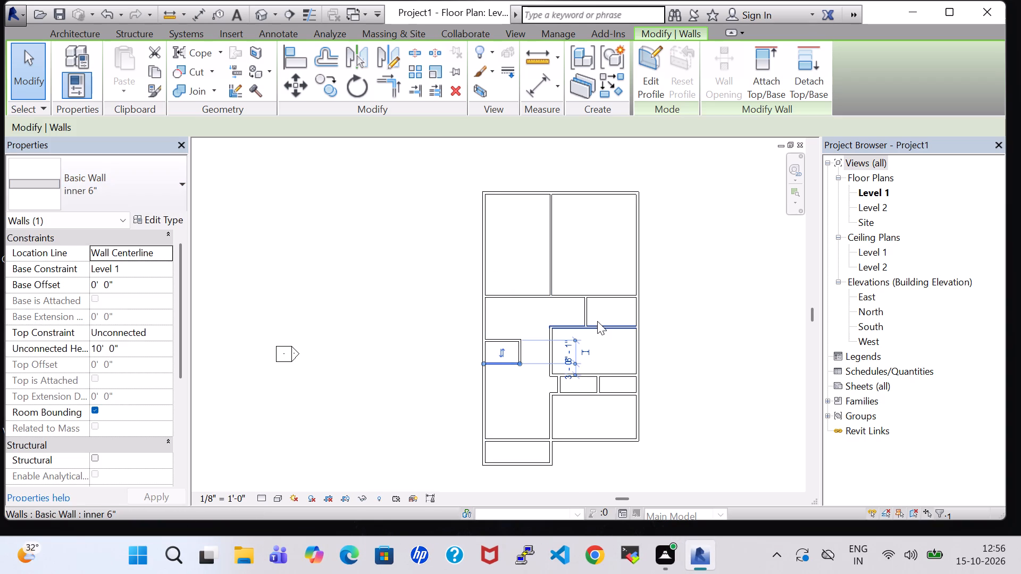
Assign the inner 6" wall type to the west and south walls of the middle room on the east side.
{"action": "left_click", "coordinate": [597, 321]}
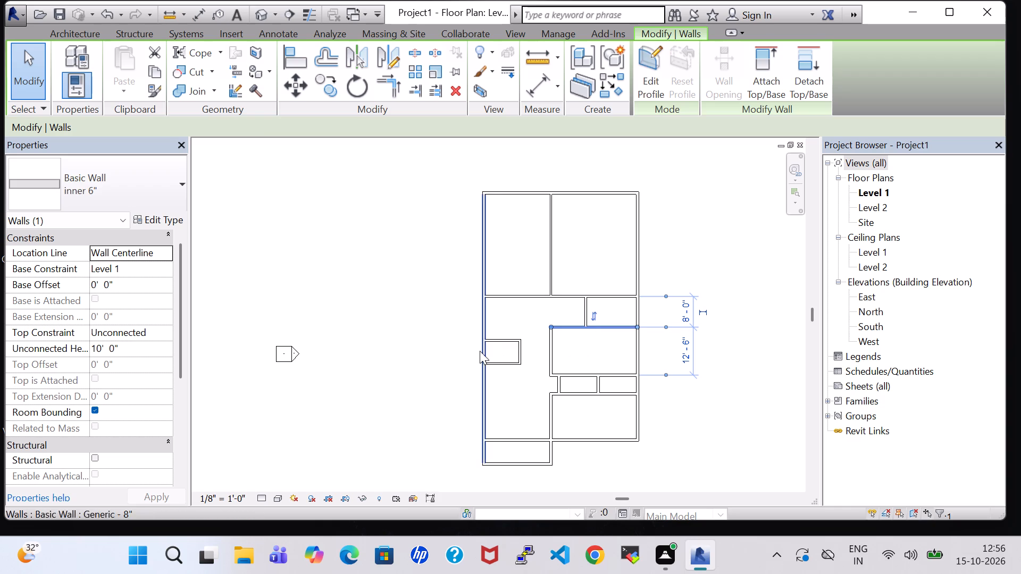
{"action": "left_click", "coordinate": [555, 352]}
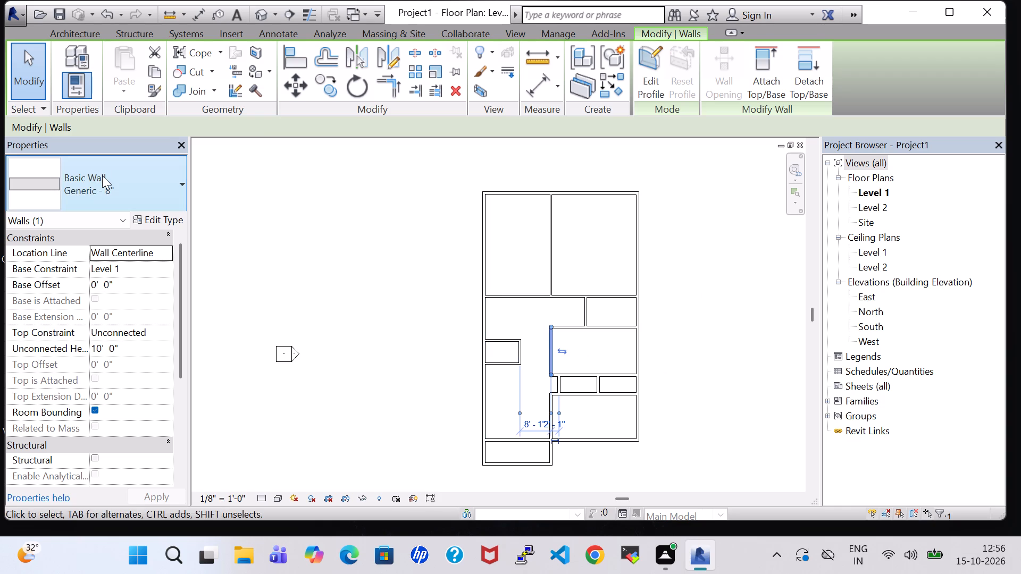
{"action": "left_click", "coordinate": [102, 175]}
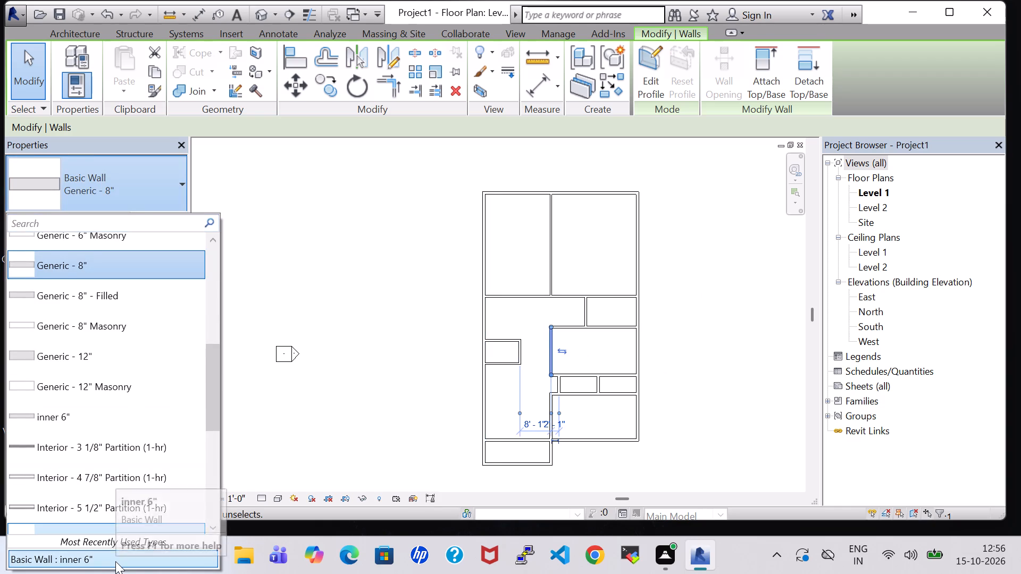
{"action": "left_click", "coordinate": [115, 561]}
{"action": "left_click", "coordinate": [585, 377]}
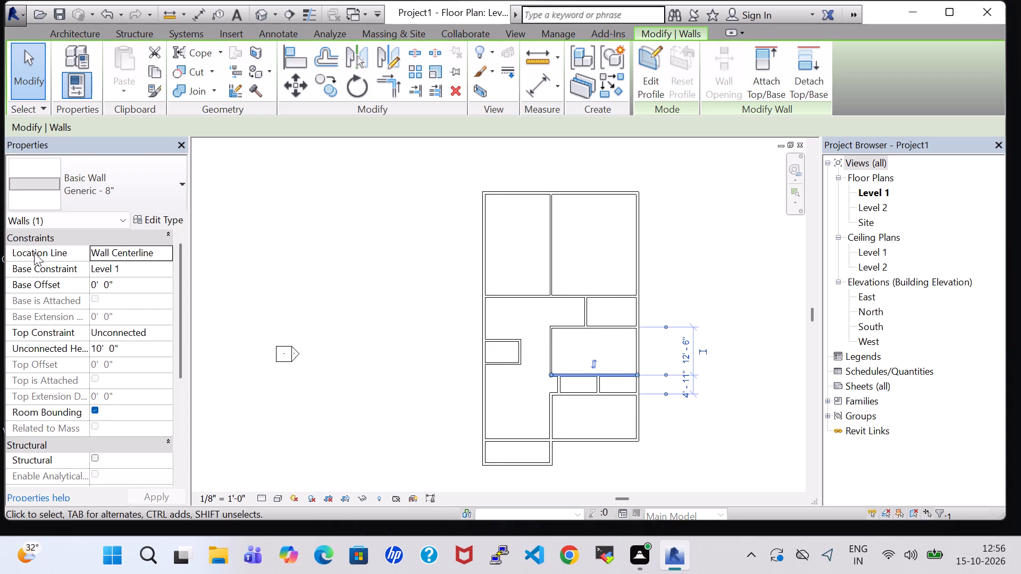
{"action": "left_click", "coordinate": [120, 180]}
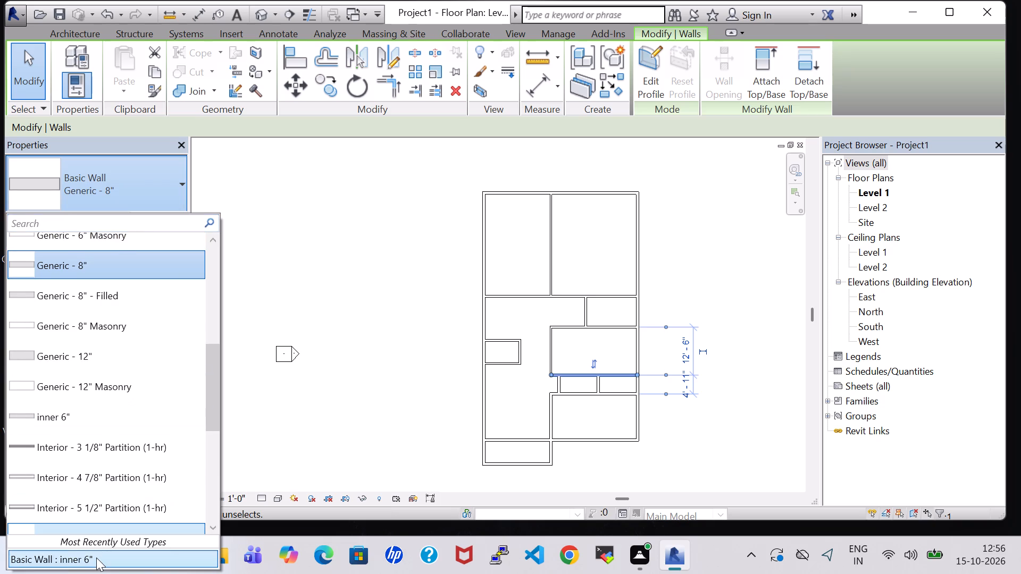
{"action": "left_click", "coordinate": [96, 558]}
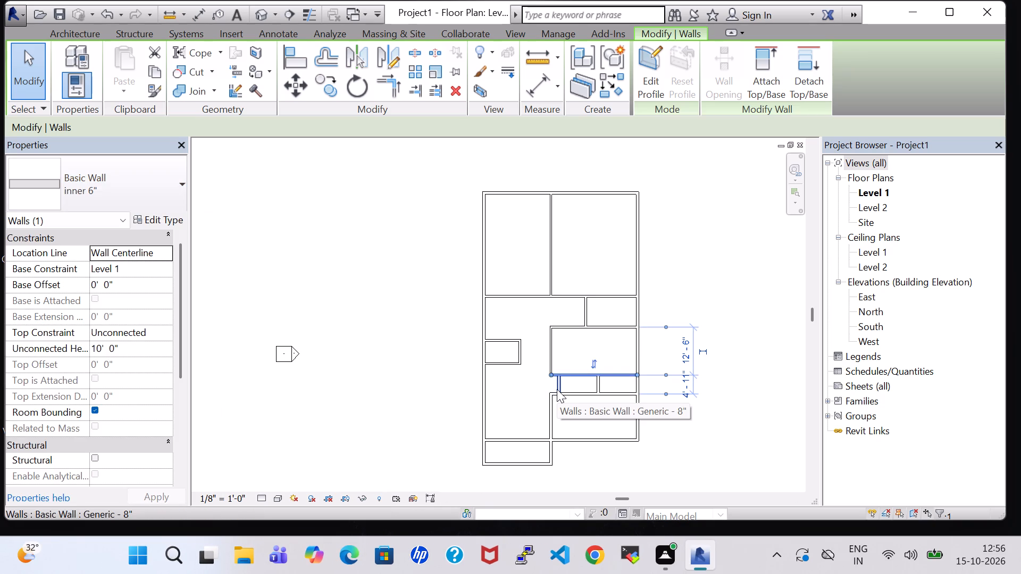
Assign the inner 6" type to the west wall, dividing wall and south wall of the two small adjoining rooms on the east side.
{"action": "left_click", "coordinate": [557, 389]}
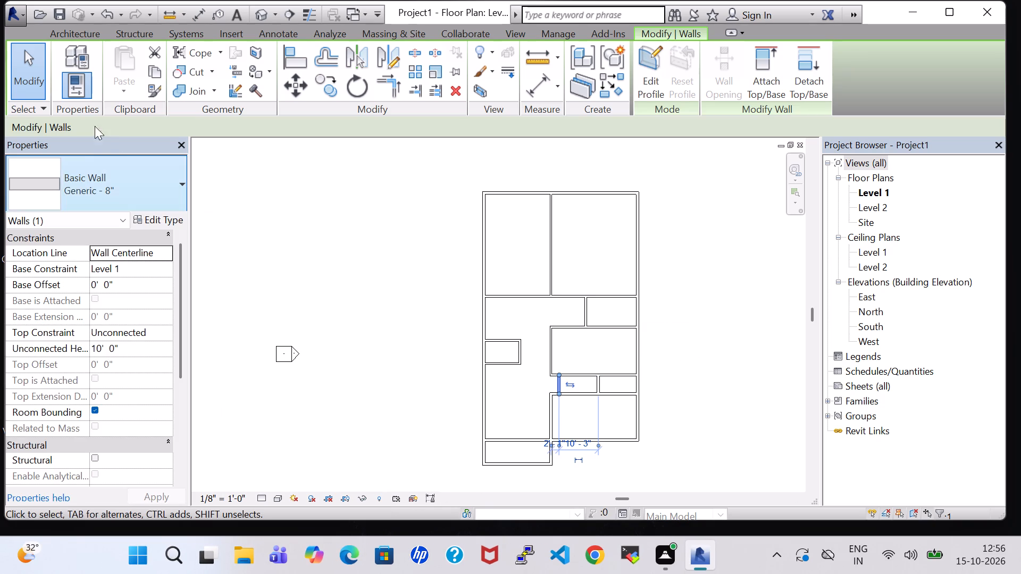
{"action": "left_click", "coordinate": [88, 180]}
{"action": "left_click", "coordinate": [116, 562]}
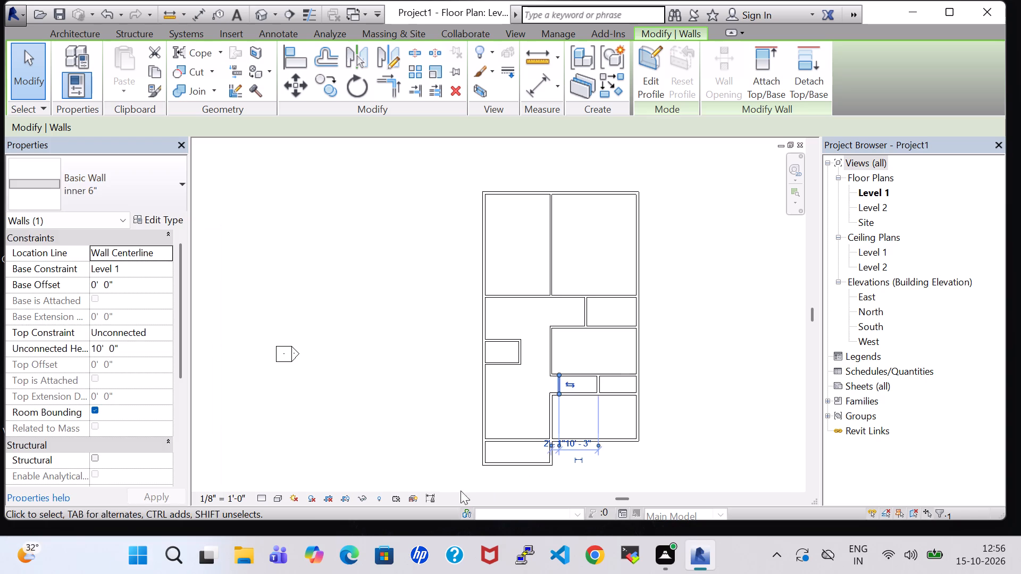
{"action": "left_click", "coordinate": [598, 387]}
{"action": "left_click", "coordinate": [130, 179]}
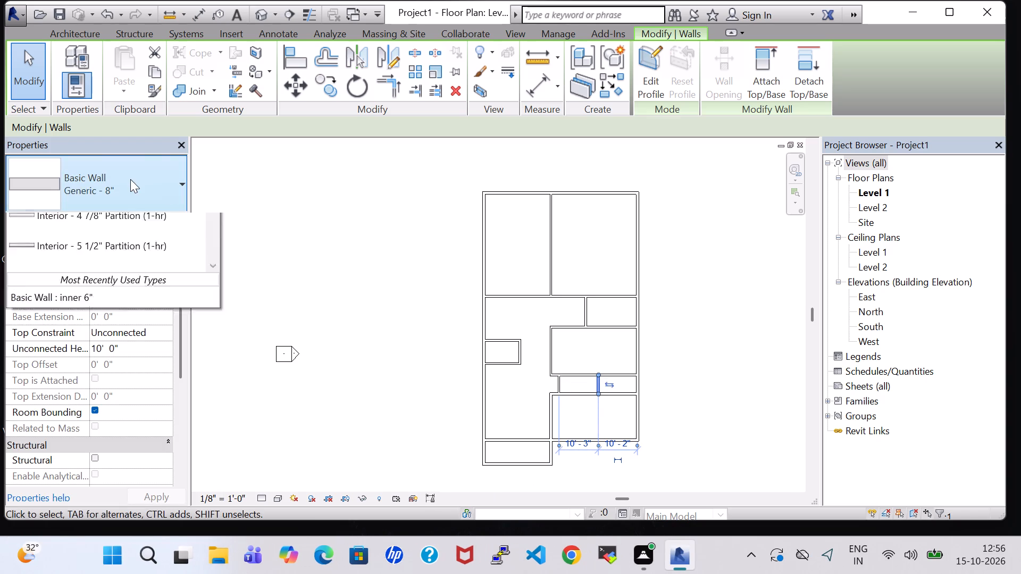
{"action": "left_click", "coordinate": [105, 559]}
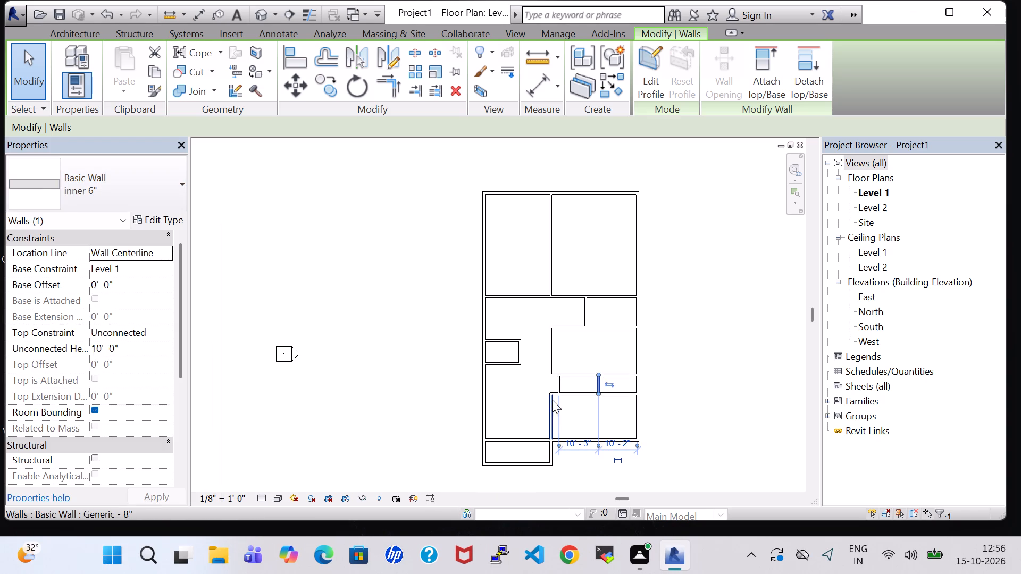
{"action": "left_click", "coordinate": [574, 396]}
{"action": "left_click", "coordinate": [131, 196]}
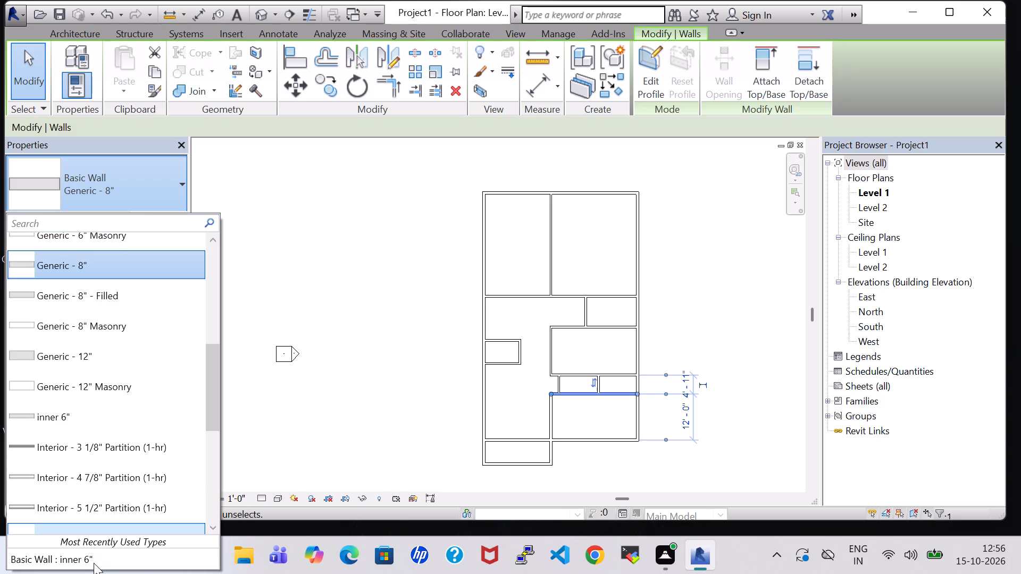
{"action": "left_click", "coordinate": [94, 563]}
Assign the inner 6" wall type to the southeast room's west wall and the long cross wall along its south side.
{"action": "left_click", "coordinate": [550, 418]}
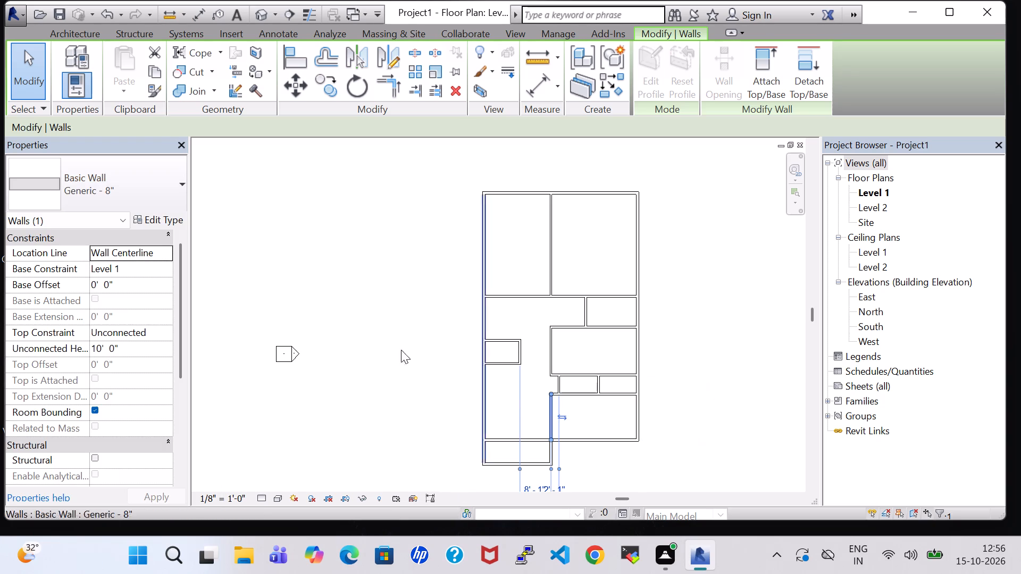
{"action": "left_click", "coordinate": [143, 193]}
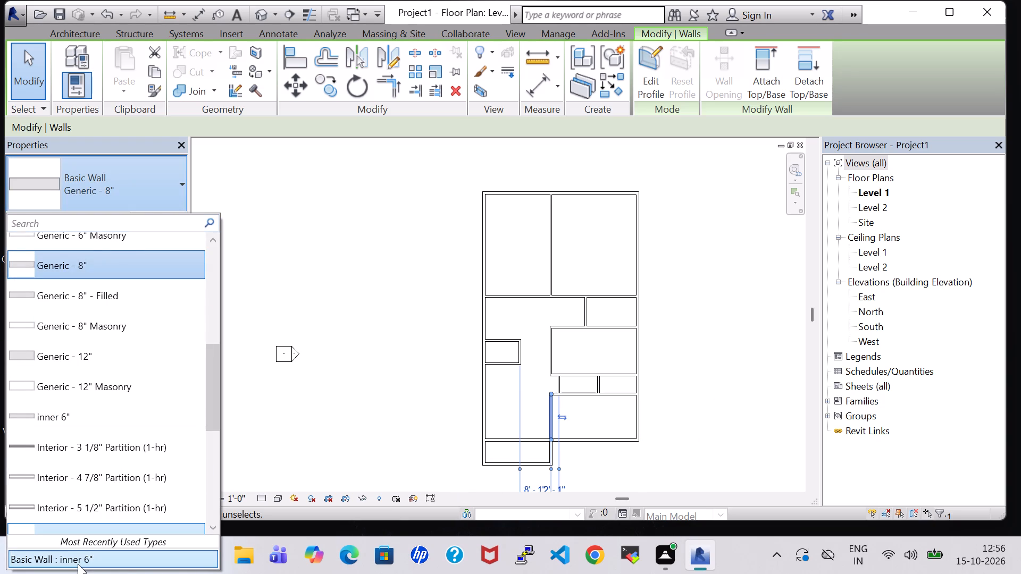
{"action": "left_click", "coordinate": [78, 564]}
{"action": "left_click", "coordinate": [581, 446]}
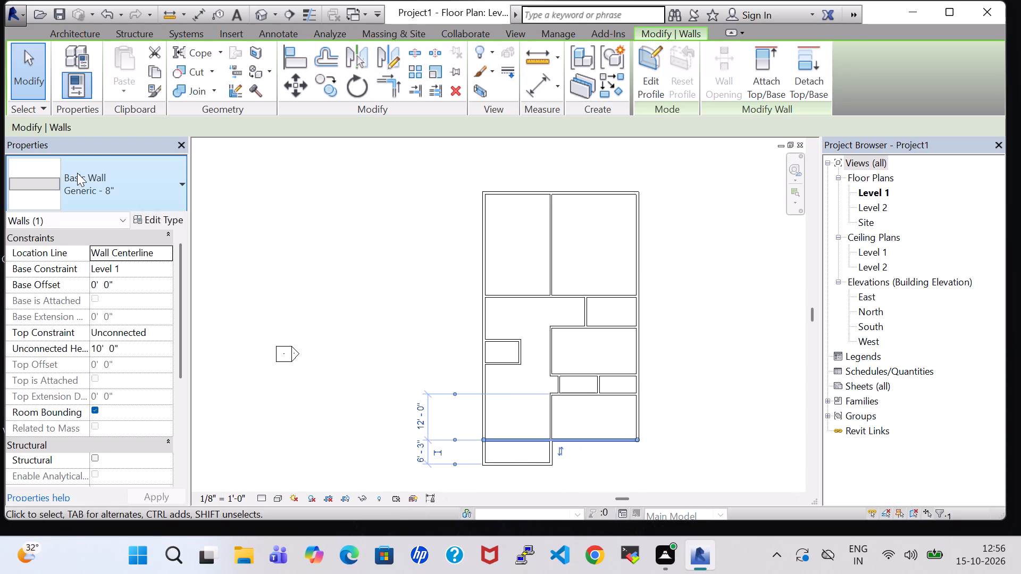
{"action": "left_click", "coordinate": [77, 173]}
{"action": "left_click", "coordinate": [89, 559]}
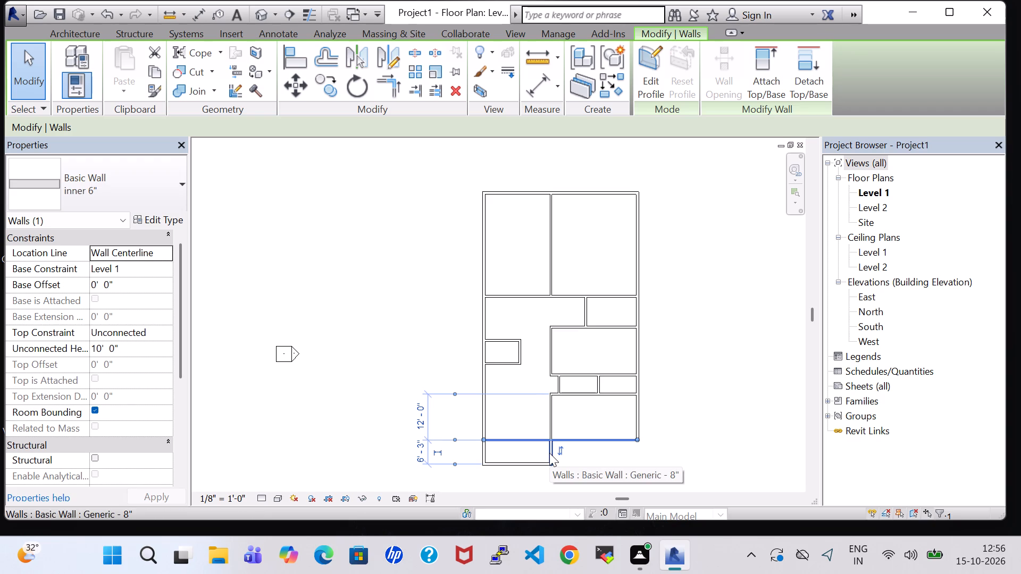
{"action": "left_click", "coordinate": [716, 441]}
{"action": "left_click", "coordinate": [609, 443]}
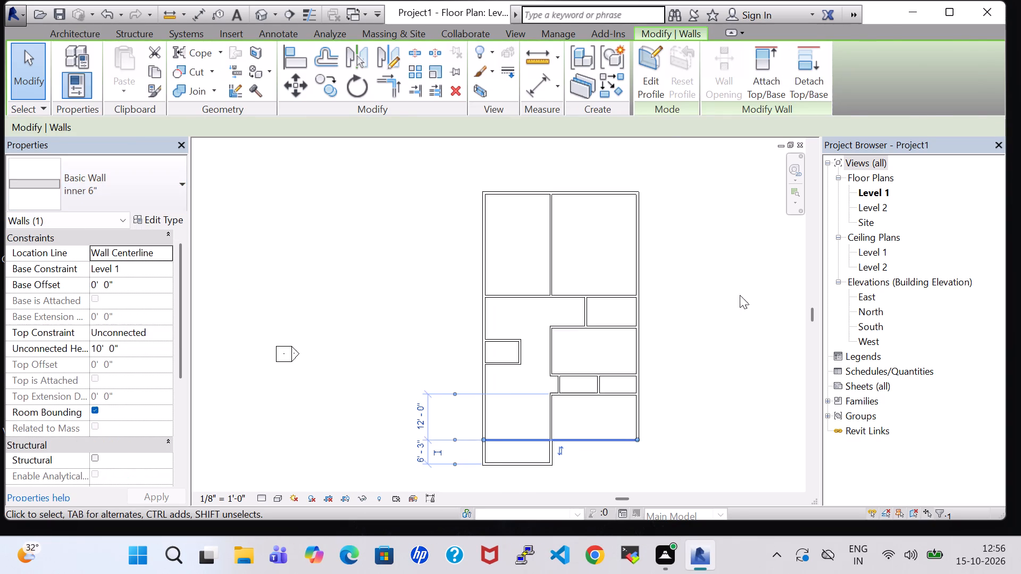
{"action": "left_click", "coordinate": [759, 300]}
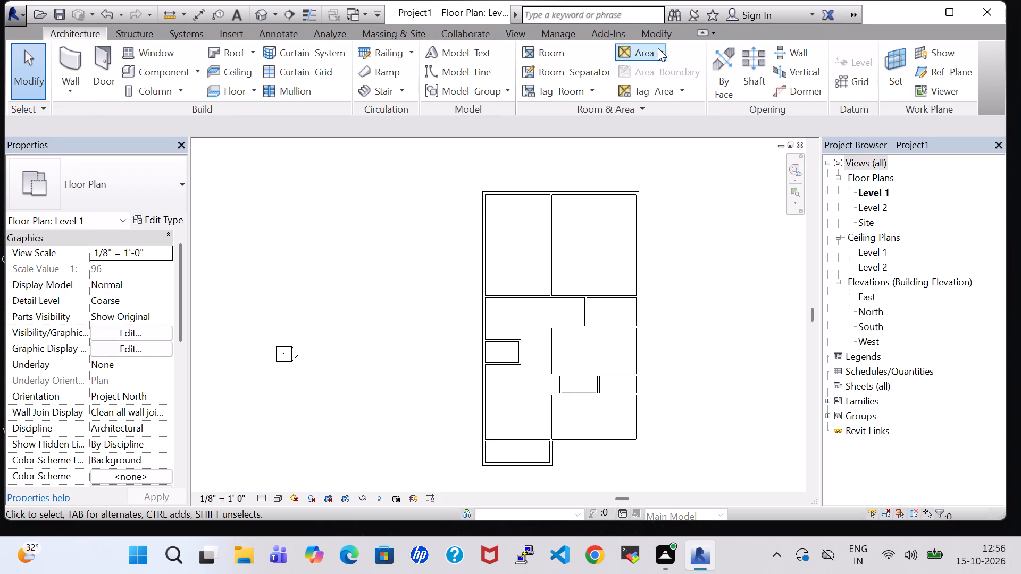
Split the long south cross wall with a gap where it meets the southeast room's west wall.
{"action": "left_click", "coordinate": [658, 36]}
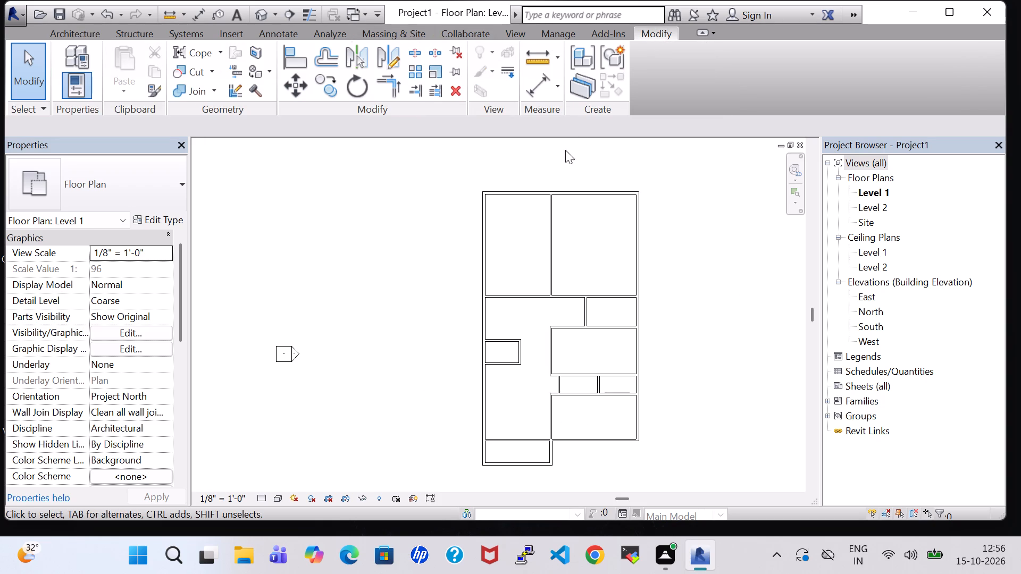
{"action": "left_click", "coordinate": [443, 53]}
{"action": "scroll", "coordinate": [691, 410], "scroll_direction": "up", "scroll_amount": 1}
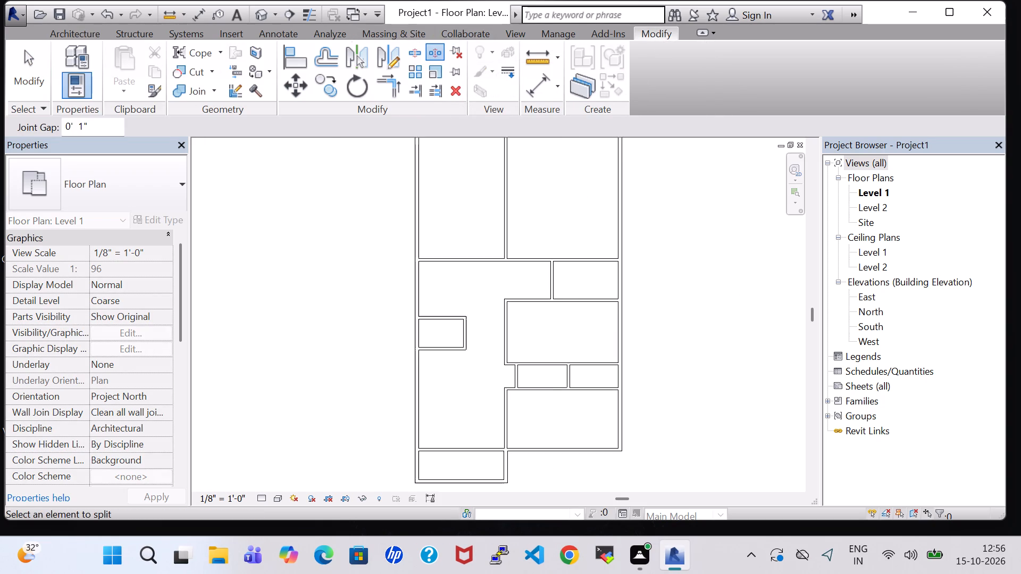
{"action": "scroll", "coordinate": [691, 410], "scroll_direction": "up", "scroll_amount": 3}
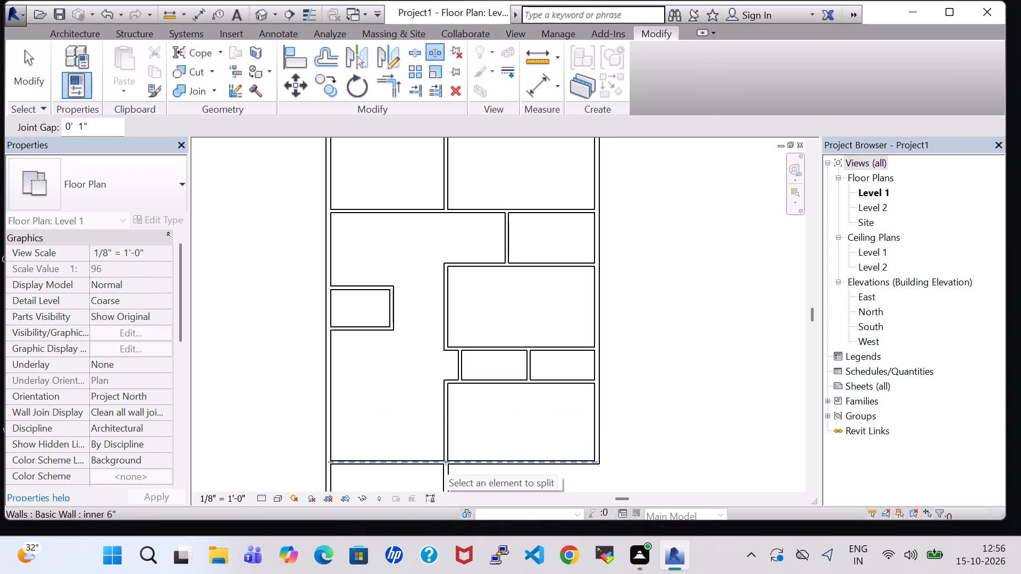
{"action": "scroll", "coordinate": [446, 465], "scroll_direction": "up", "scroll_amount": 4}
{"action": "left_click", "coordinate": [446, 465]}
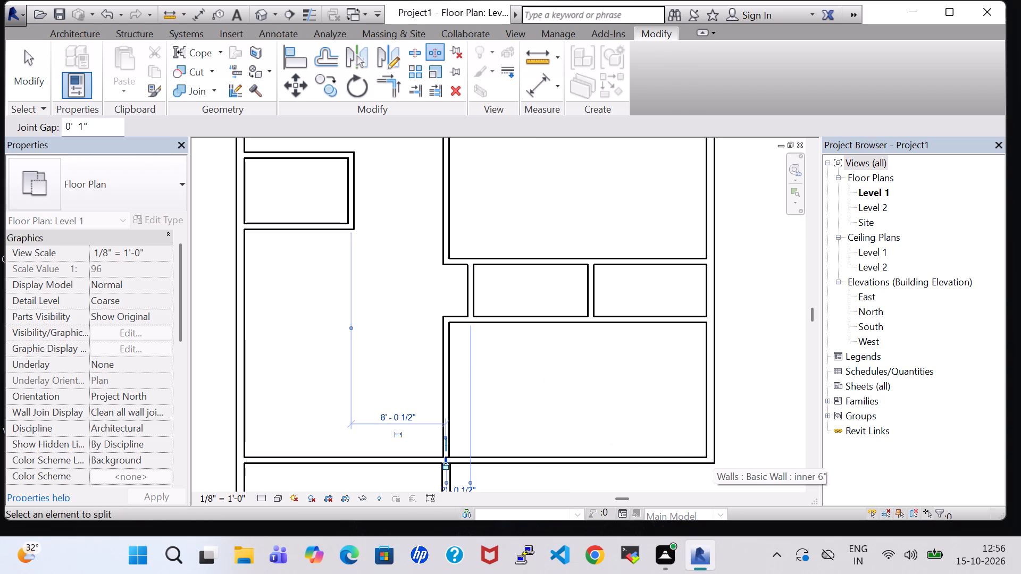
{"action": "key", "text": "Escape"}
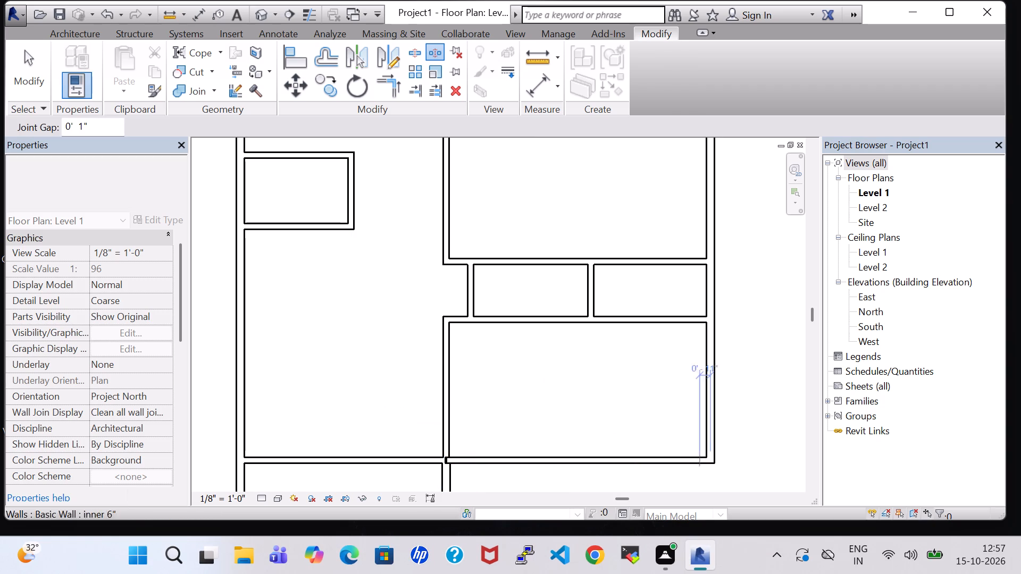
{"action": "key", "text": "Escape"}
Change the split-off wall segment south of the southeast room to the Generic - 8" type.
{"action": "left_click", "coordinate": [526, 463]}
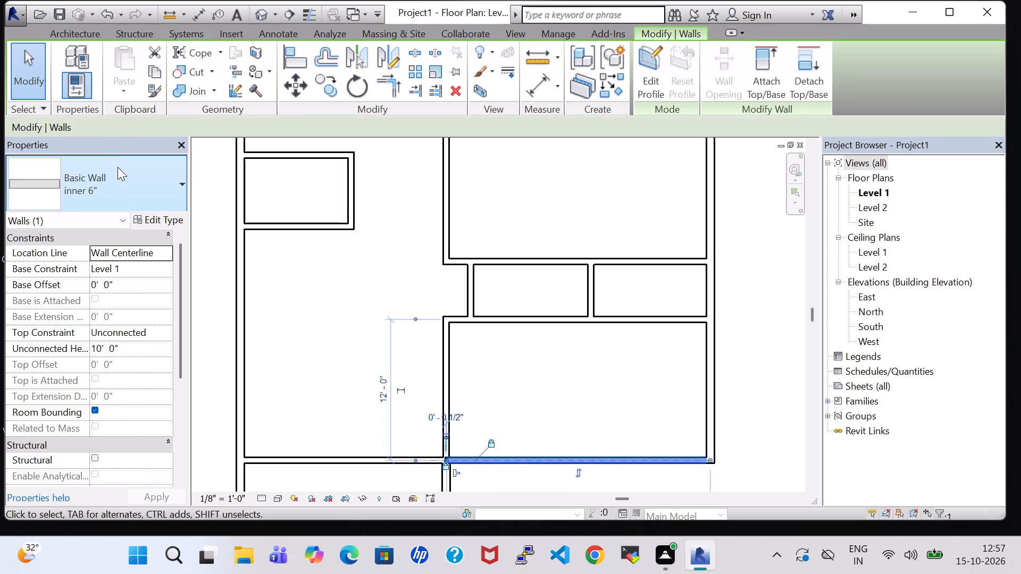
{"action": "left_click", "coordinate": [119, 175]}
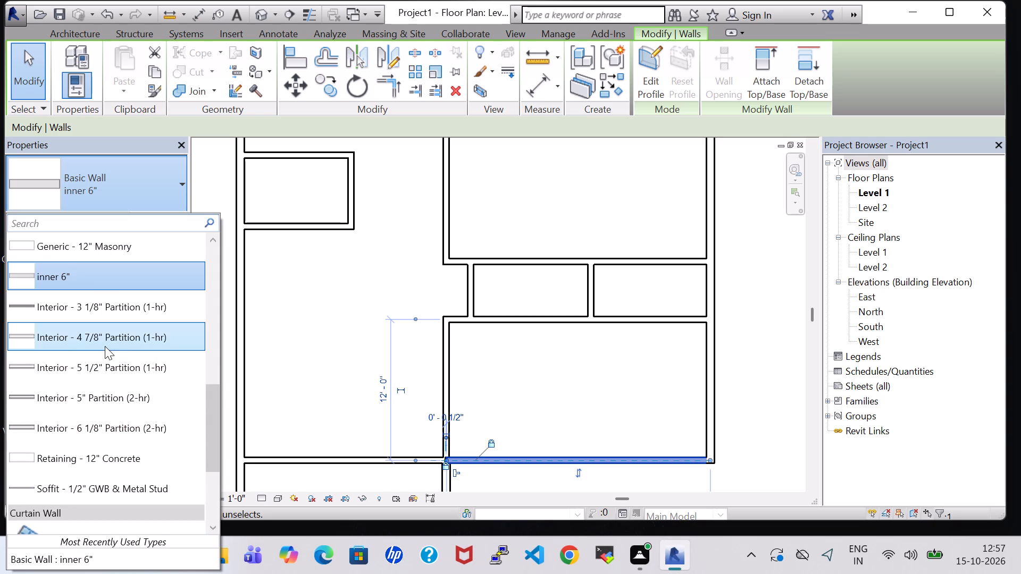
{"action": "scroll", "coordinate": [105, 346], "scroll_direction": "up", "scroll_amount": 2}
{"action": "scroll", "coordinate": [105, 302], "scroll_direction": "up", "scroll_amount": 1}
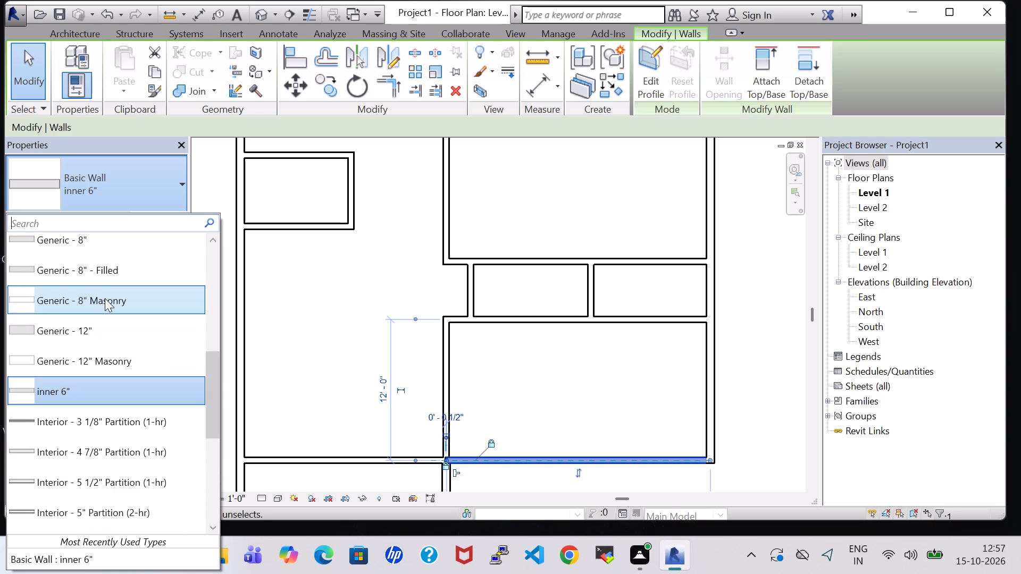
{"action": "left_click", "coordinate": [110, 238]}
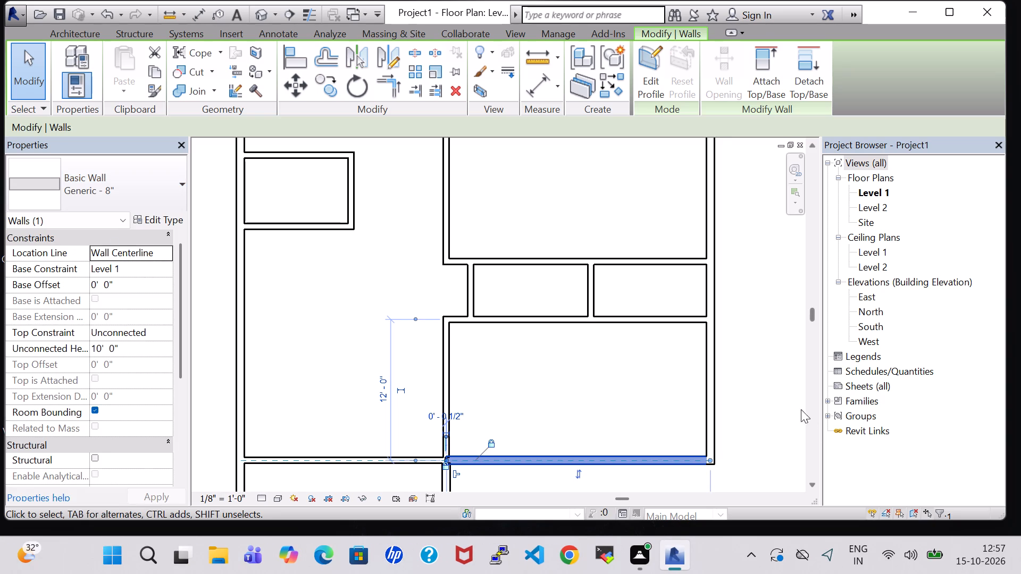
{"action": "left_click", "coordinate": [767, 391]}
{"action": "left_click", "coordinate": [631, 328]}
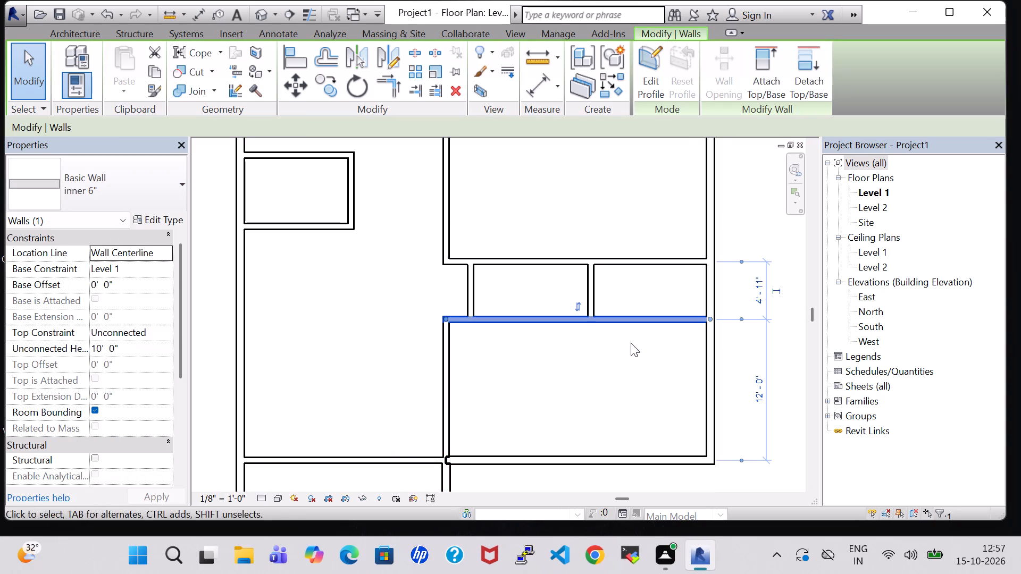
Nudge the east end of the 6" cross wall north of the southwest room slightly east at the split gap.
{"action": "left_click", "coordinate": [788, 451]}
{"action": "middle_click_drag", "start_coordinate": [788, 451], "coordinate": [765, 308]}
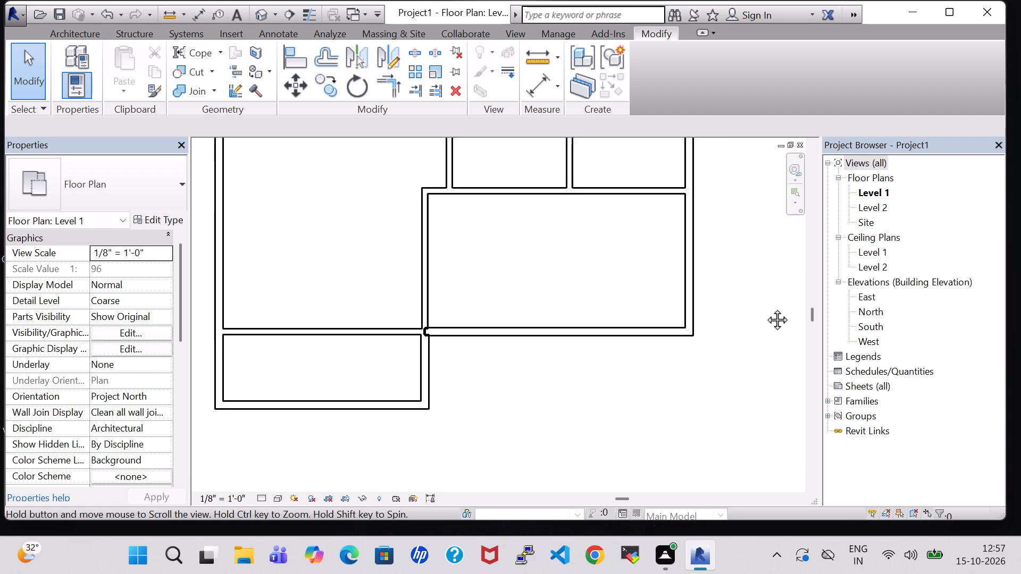
{"action": "middle_click_drag", "start_coordinate": [765, 308], "coordinate": [765, 306]}
{"action": "left_click", "coordinate": [580, 410]}
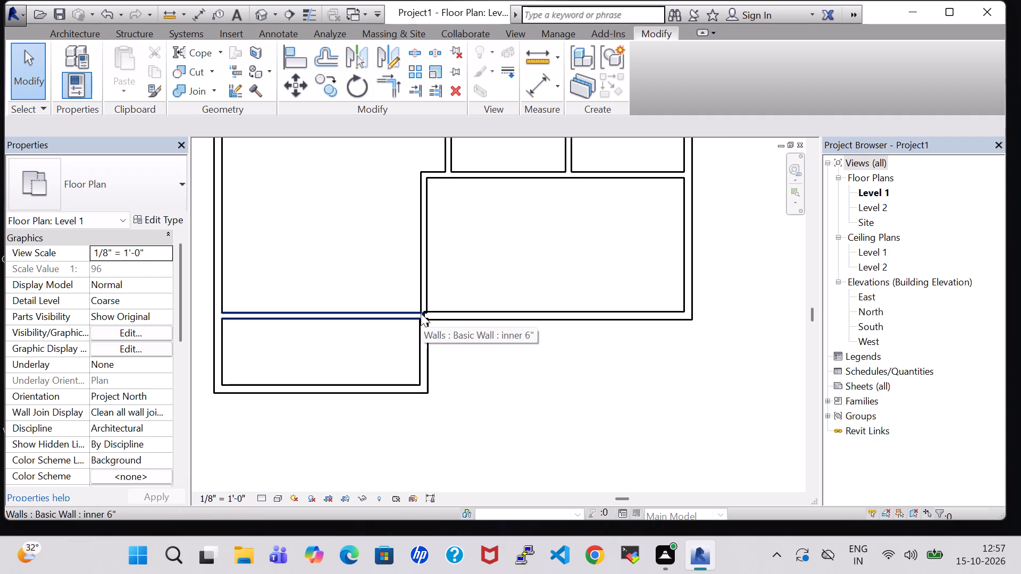
{"action": "left_click", "coordinate": [426, 315]}
{"action": "left_click", "coordinate": [494, 367]}
{"action": "scroll", "coordinate": [494, 367], "scroll_direction": "up", "scroll_amount": 2}
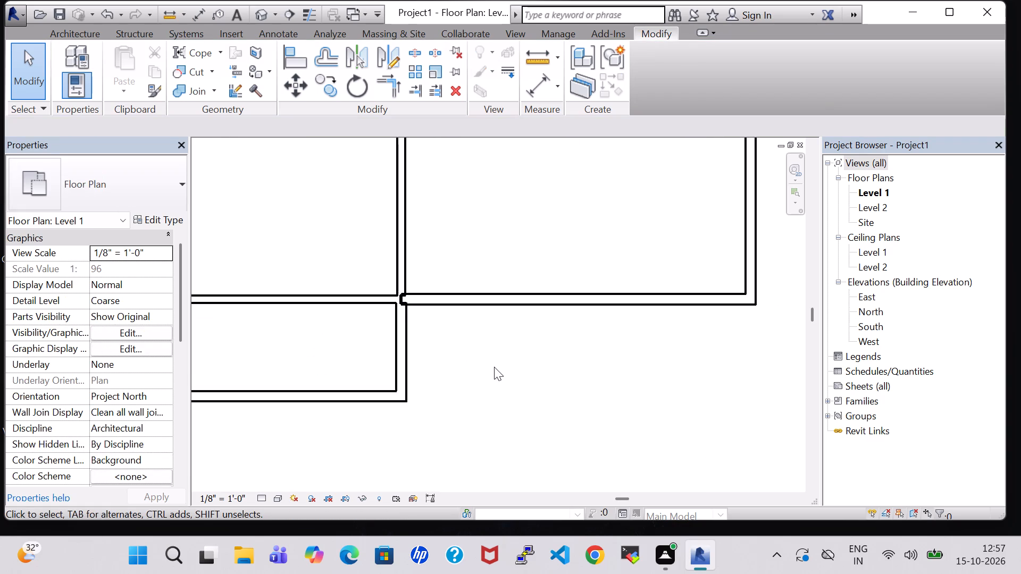
{"action": "scroll", "coordinate": [494, 367], "scroll_direction": "up", "scroll_amount": 3}
{"action": "left_click", "coordinate": [356, 261]}
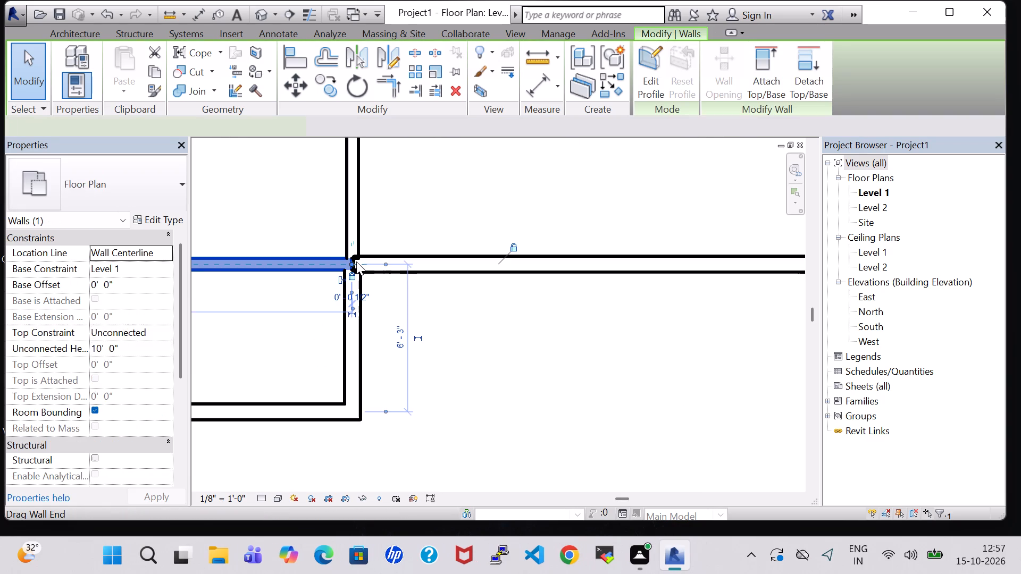
{"action": "key", "text": "Right"}
{"action": "key", "text": "Right"}
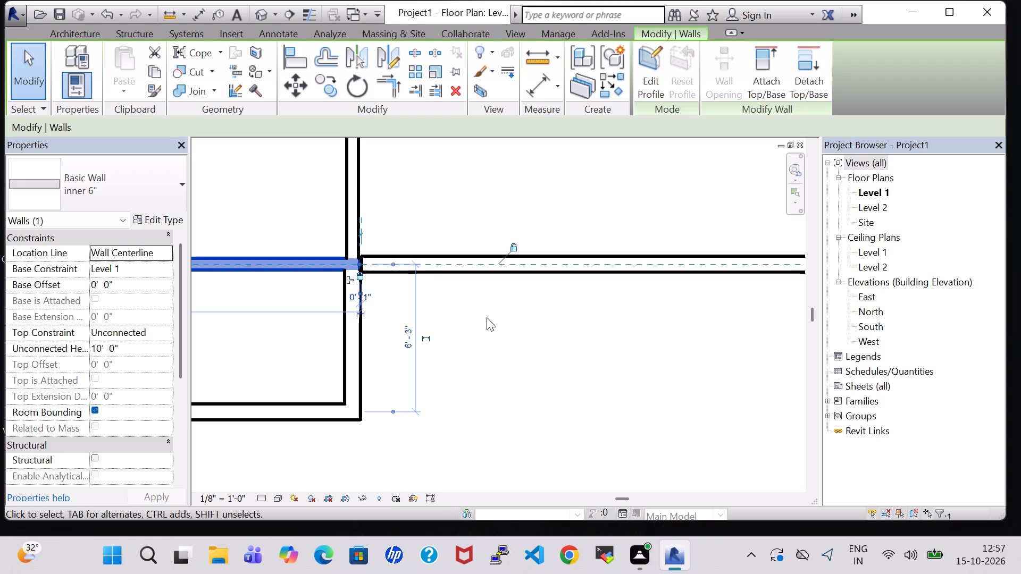
{"action": "key", "text": "Left"}
{"action": "left_click", "coordinate": [503, 331]}
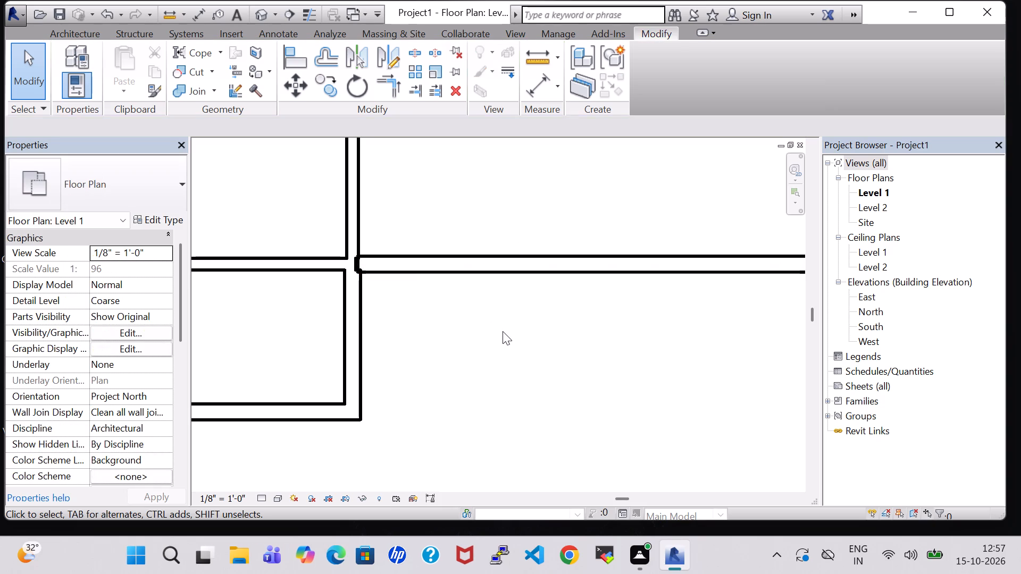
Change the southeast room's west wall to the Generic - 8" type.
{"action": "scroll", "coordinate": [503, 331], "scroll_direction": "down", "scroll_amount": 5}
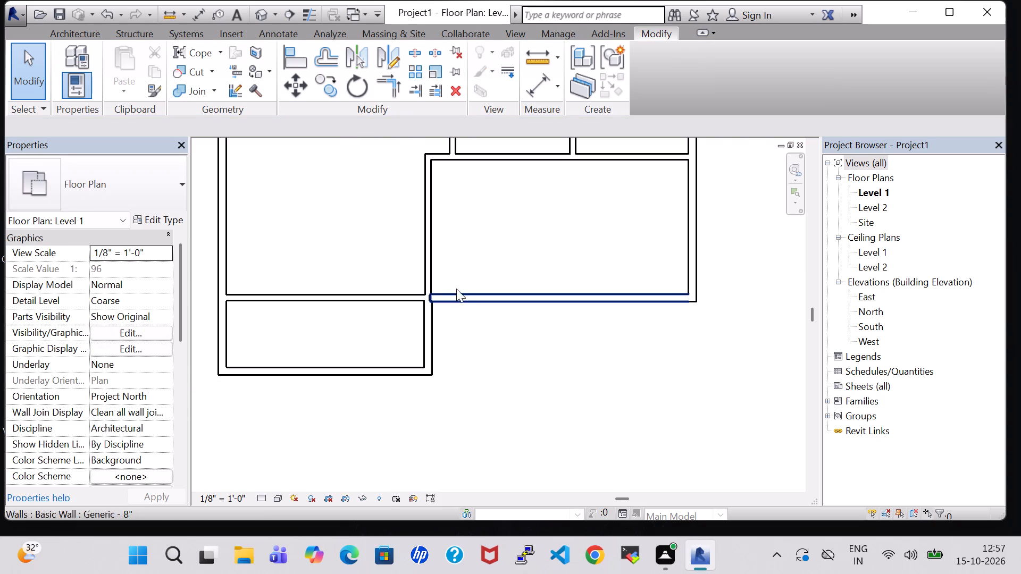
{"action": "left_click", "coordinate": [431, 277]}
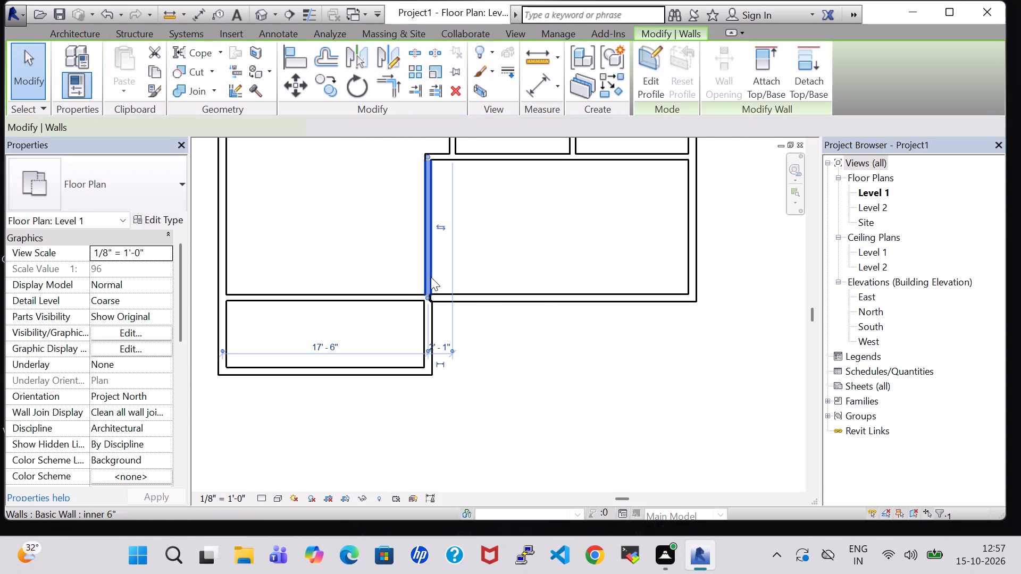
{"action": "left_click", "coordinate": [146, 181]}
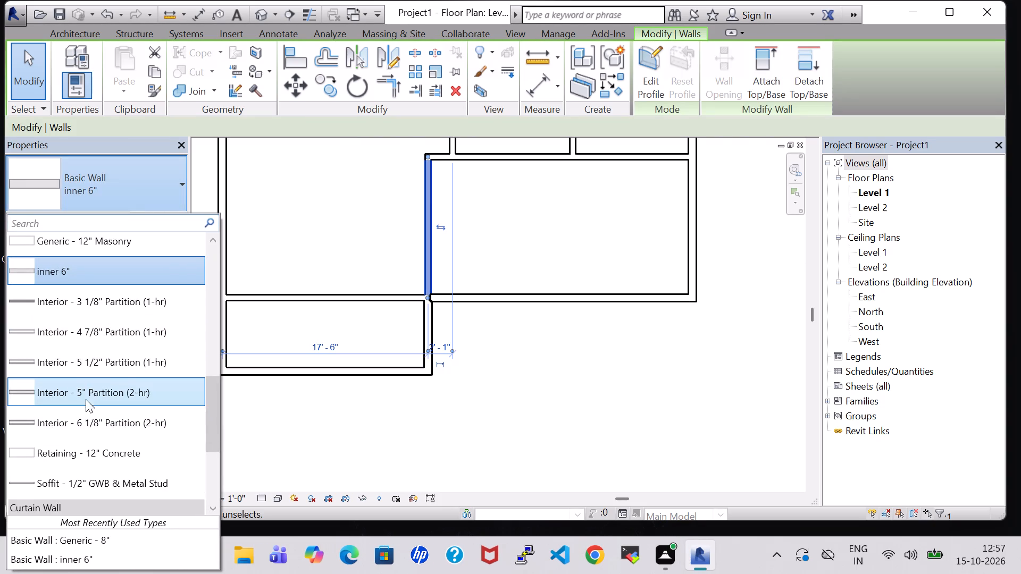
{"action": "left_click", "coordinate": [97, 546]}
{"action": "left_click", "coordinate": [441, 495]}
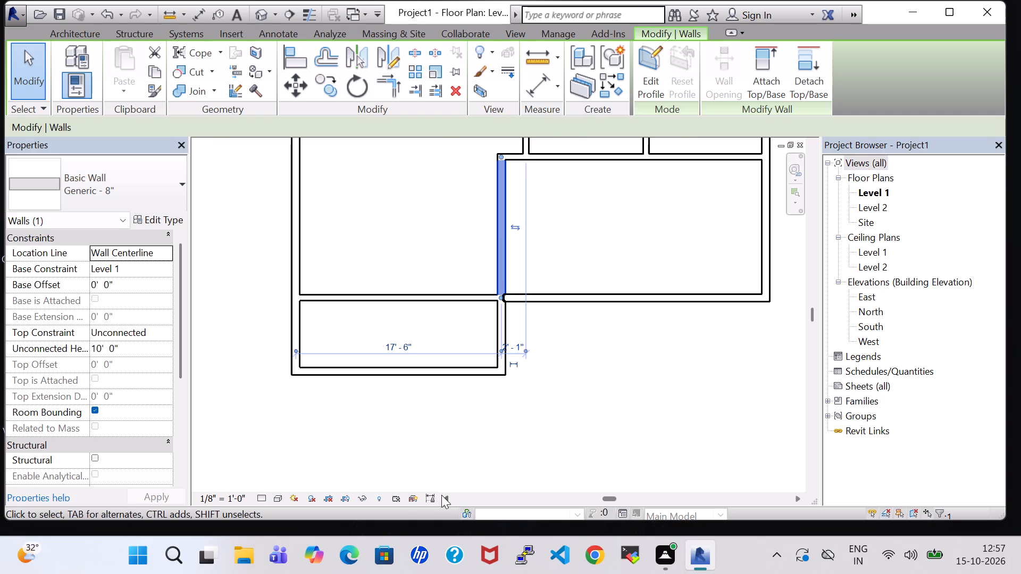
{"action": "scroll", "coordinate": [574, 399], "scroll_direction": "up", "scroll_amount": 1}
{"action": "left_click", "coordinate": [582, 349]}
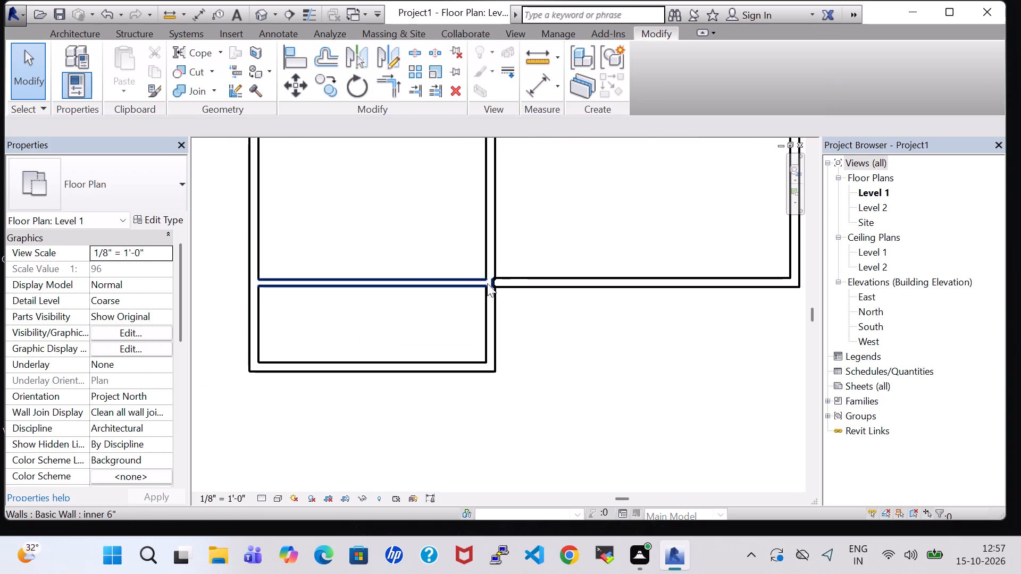
Nudge the east end of the 6" cross wall north of the southwest room eastward, making the wall 17' - 10 1/2" long.
{"action": "left_click", "coordinate": [493, 276]}
{"action": "key", "text": "Right"}
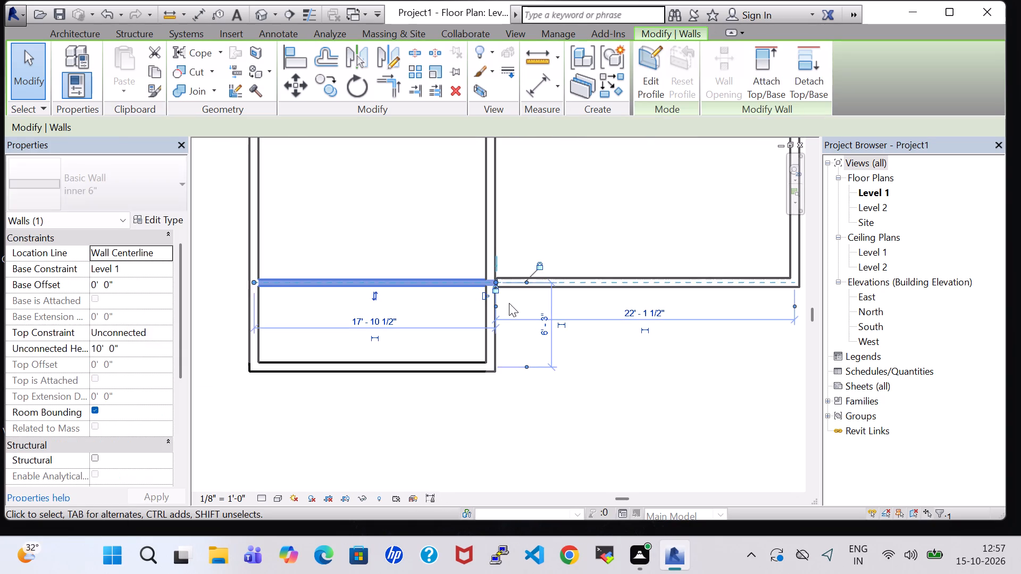
{"action": "left_click", "coordinate": [606, 344]}
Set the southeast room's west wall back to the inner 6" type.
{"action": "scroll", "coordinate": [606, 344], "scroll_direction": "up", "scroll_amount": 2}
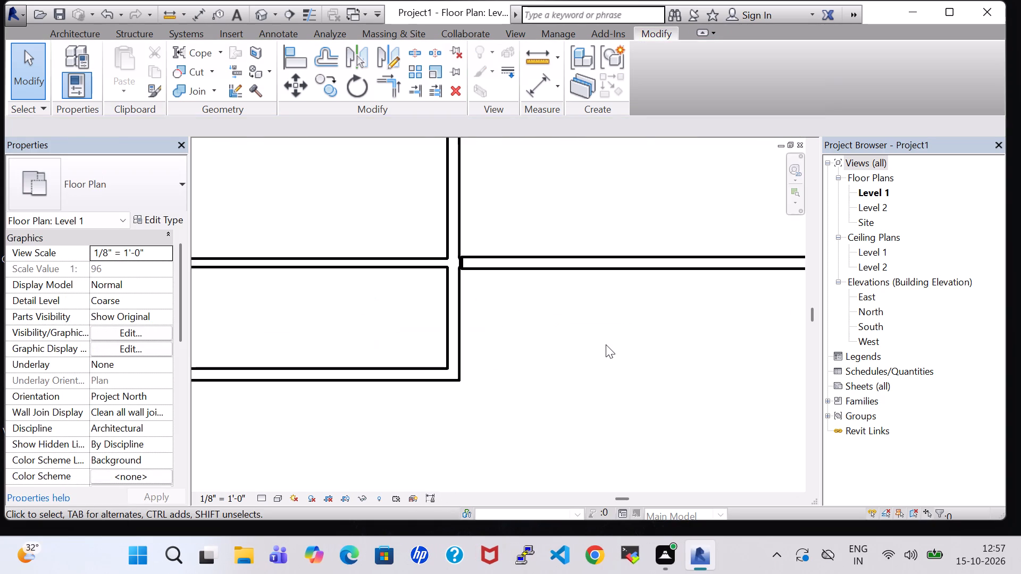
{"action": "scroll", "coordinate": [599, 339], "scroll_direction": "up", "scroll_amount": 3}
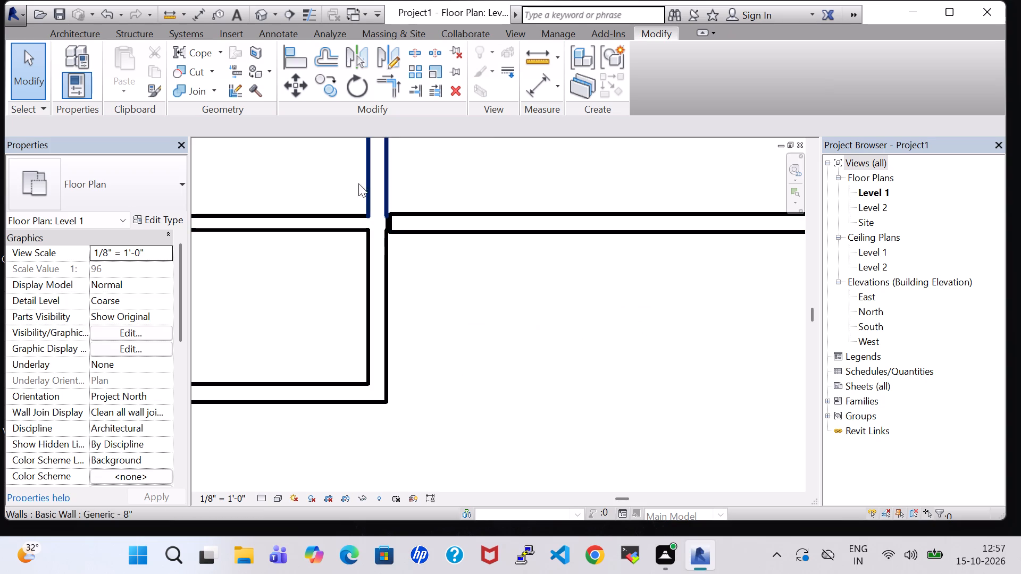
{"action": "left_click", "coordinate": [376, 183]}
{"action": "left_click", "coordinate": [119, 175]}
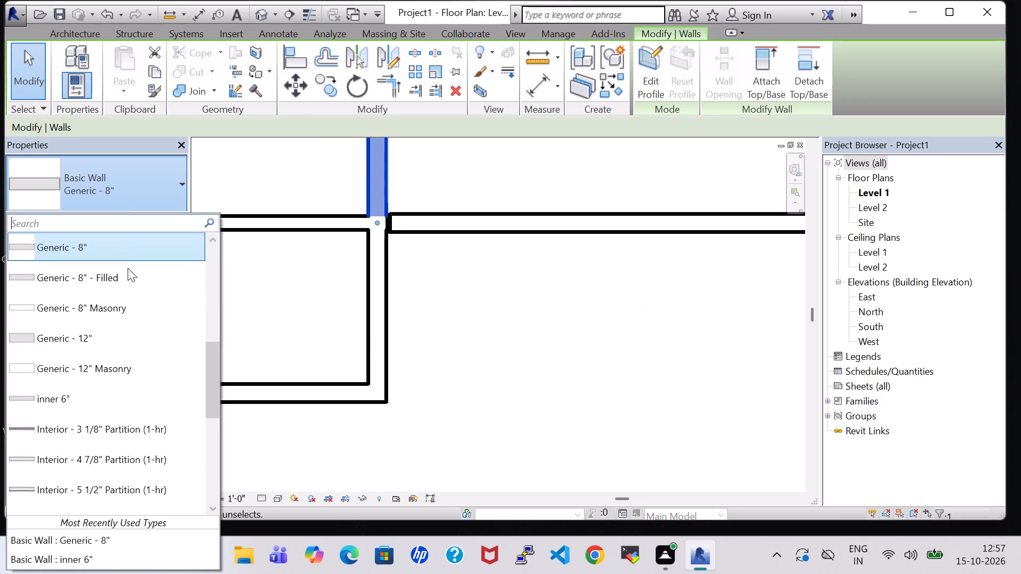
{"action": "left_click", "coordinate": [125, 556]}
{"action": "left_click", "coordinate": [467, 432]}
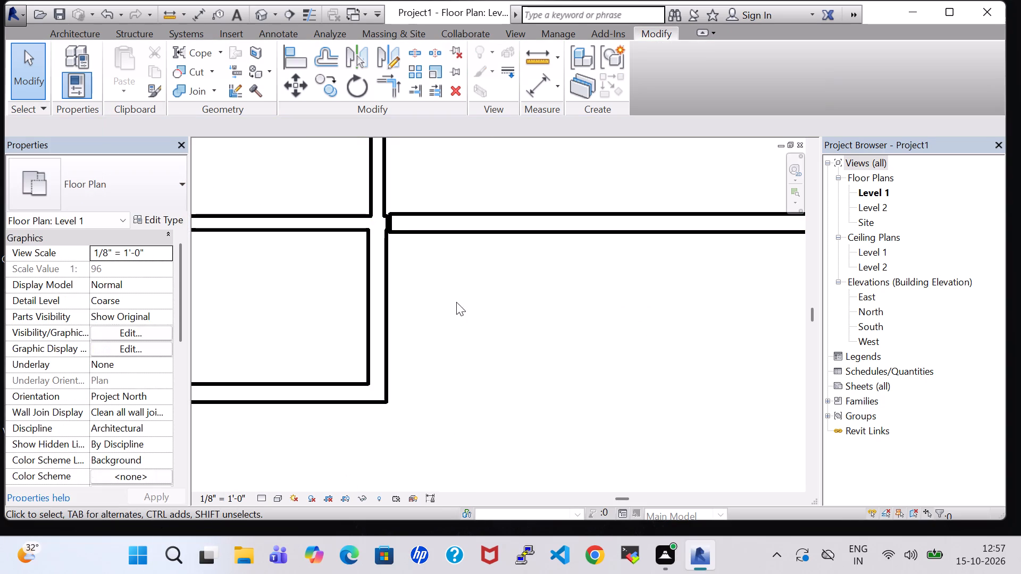
Adjust the west end of the southeast room's 8" south wall in small increments to meet the room's west wall.
{"action": "left_click", "coordinate": [397, 229]}
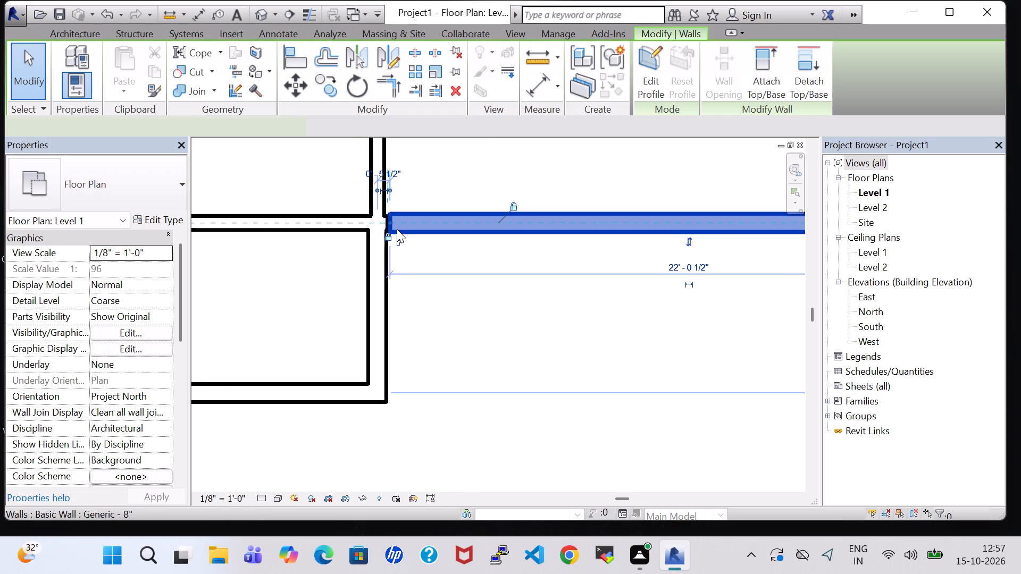
{"action": "key", "text": "Right"}
{"action": "key", "text": "Right"}
{"action": "key", "text": "Right"}
{"action": "key", "text": "Right"}
{"action": "key", "text": "Right"}
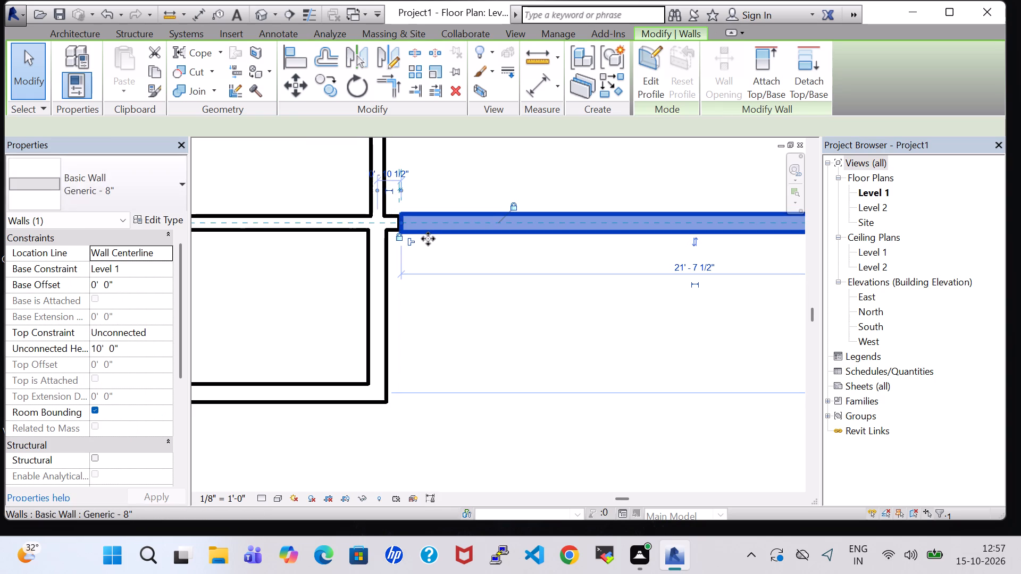
{"action": "key", "text": "Left"}
{"action": "key", "text": "Left"}
{"action": "key", "text": "Left"}
{"action": "key", "text": "Left"}
{"action": "key", "text": "Left"}
{"action": "key", "text": "Left"}
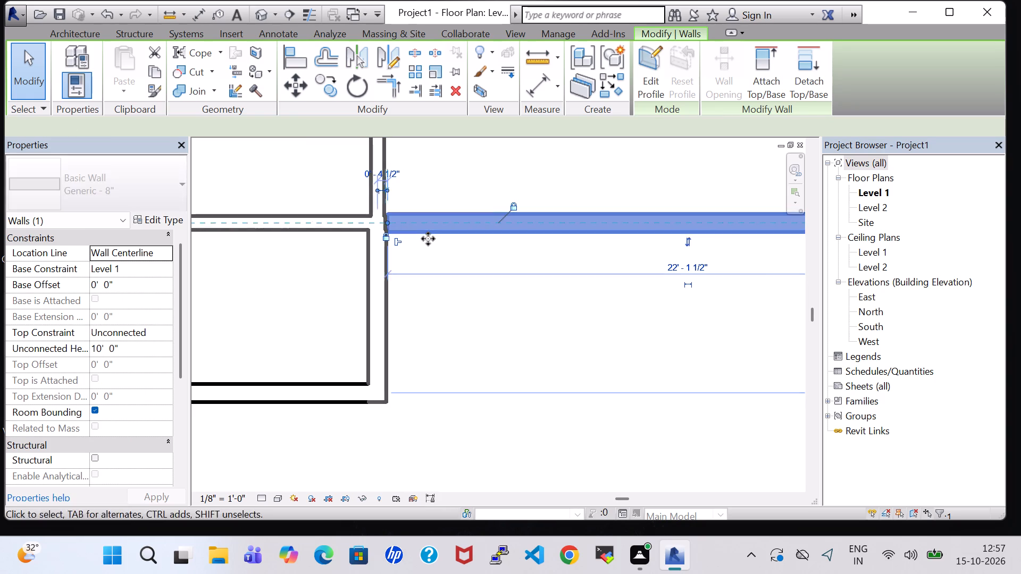
{"action": "key", "text": "Left"}
{"action": "left_click", "coordinate": [549, 315]}
Move the 6" cross wall south of the two large north rooms northward, to 21' - 7" from the north exterior wall.
{"action": "scroll", "coordinate": [549, 315], "scroll_direction": "down", "scroll_amount": 4}
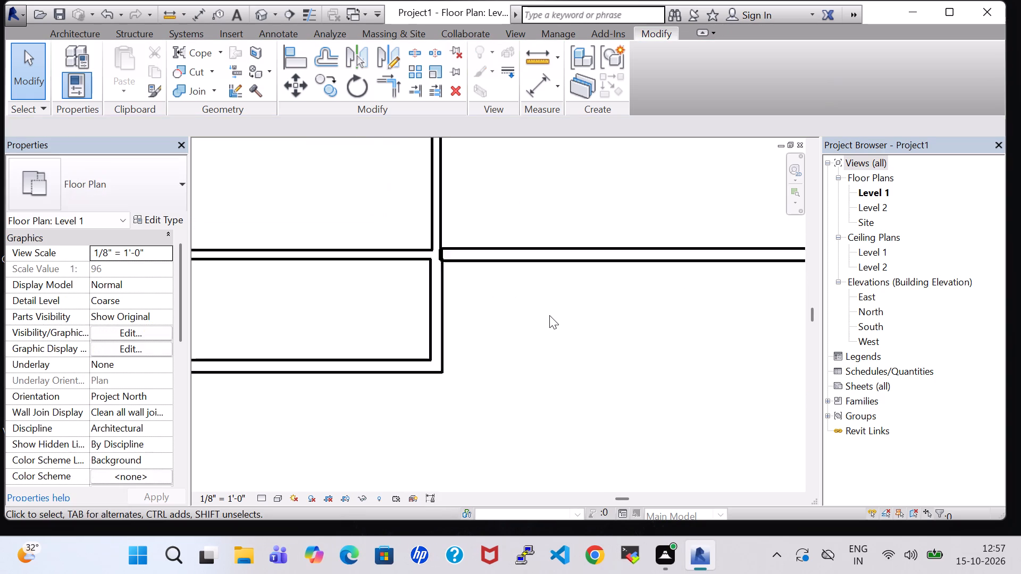
{"action": "scroll", "coordinate": [549, 315], "scroll_direction": "down", "scroll_amount": 5}
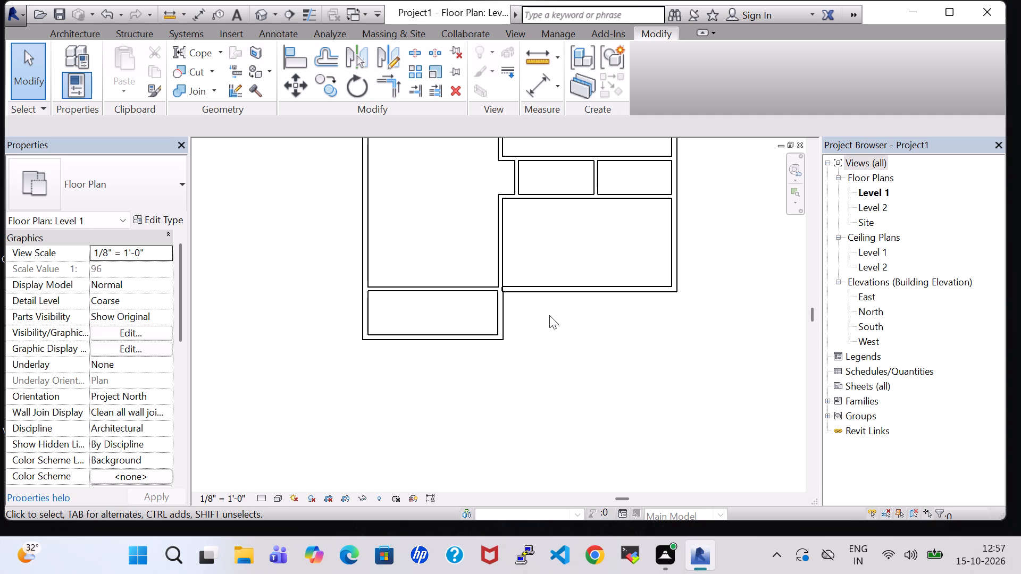
{"action": "scroll", "coordinate": [544, 315], "scroll_direction": "down", "scroll_amount": 1}
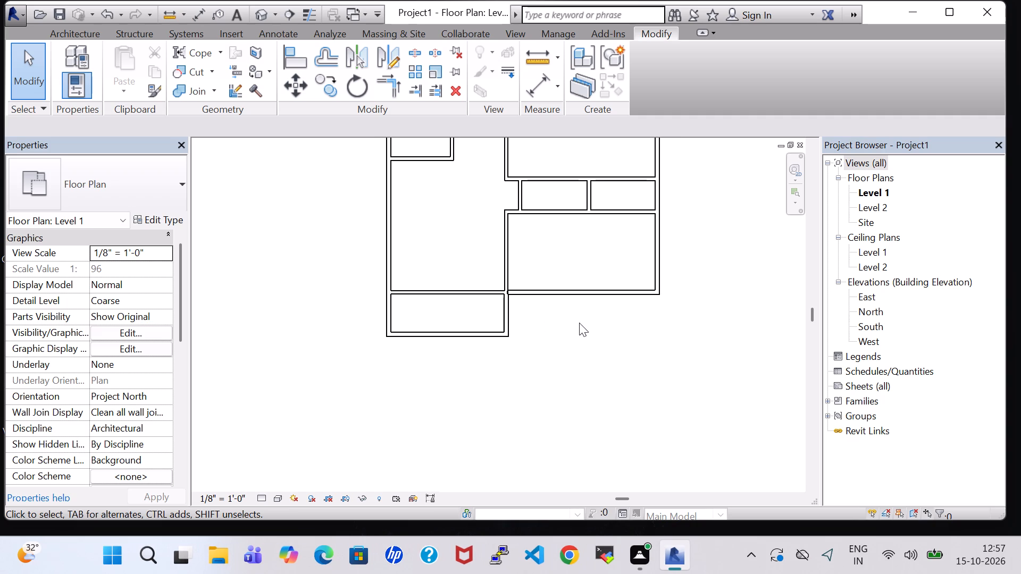
{"action": "scroll", "coordinate": [579, 323], "scroll_direction": "down", "scroll_amount": 2}
{"action": "middle_click_drag", "start_coordinate": [579, 323], "coordinate": [570, 396]}
{"action": "left_click", "coordinate": [479, 366]}
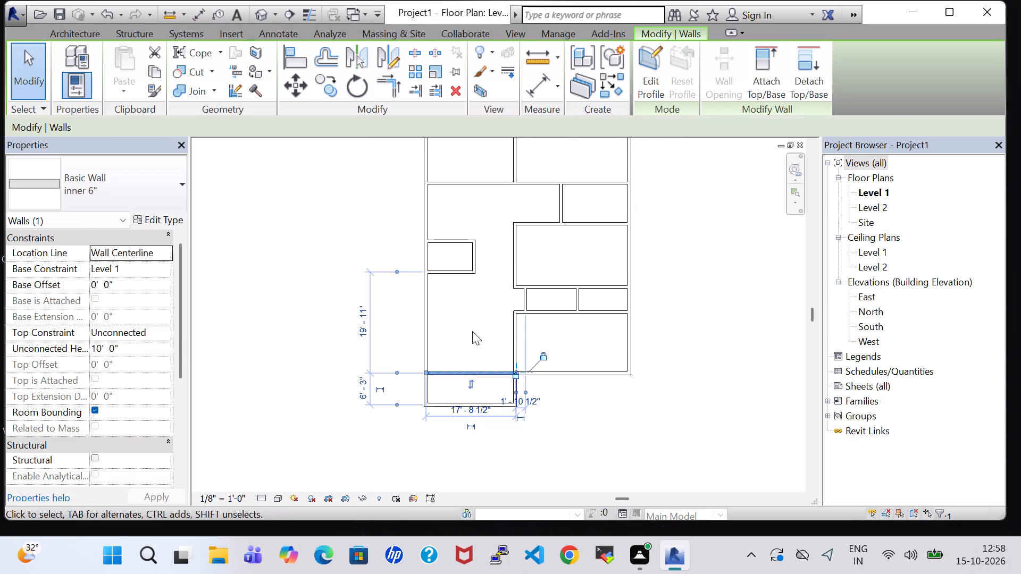
{"action": "left_click", "coordinate": [746, 285]}
{"action": "middle_click_drag", "start_coordinate": [658, 242], "coordinate": [682, 366]}
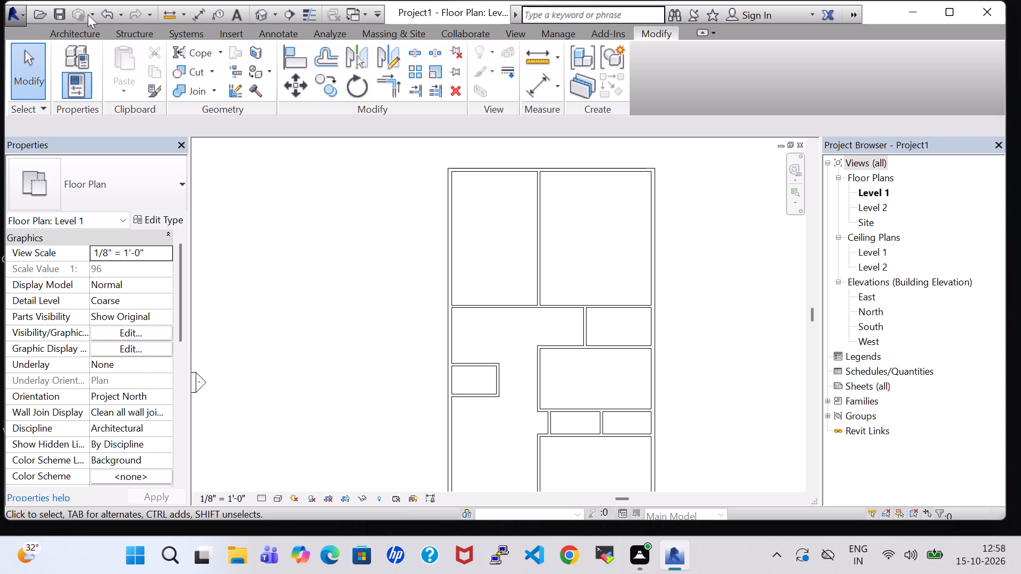
{"action": "left_click", "coordinate": [505, 304]}
{"action": "key", "text": "Up"}
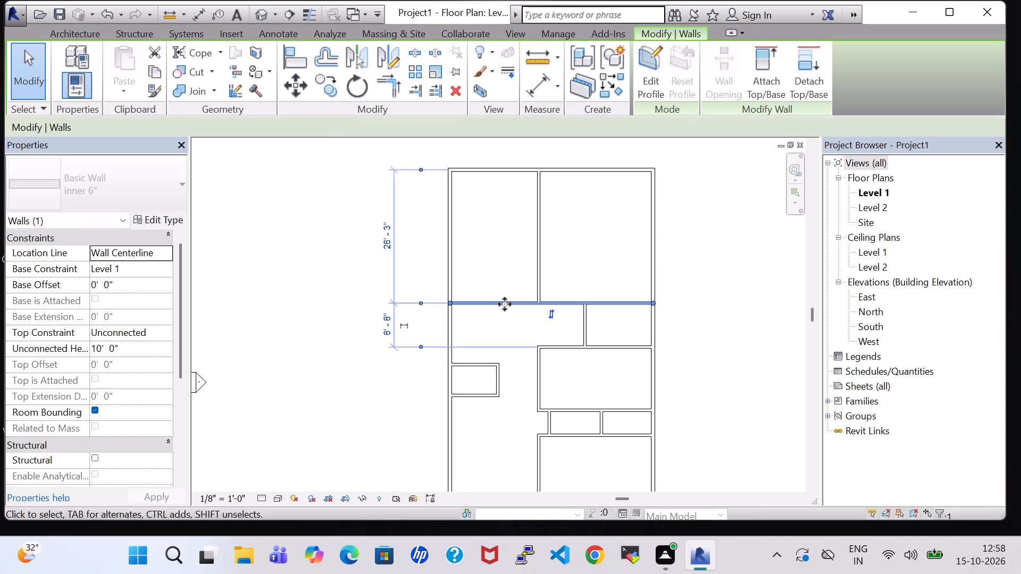
{"action": "key", "text": "Up"}
{"action": "key", "text": "Up"}
{"action": "key", "text": "Up"}
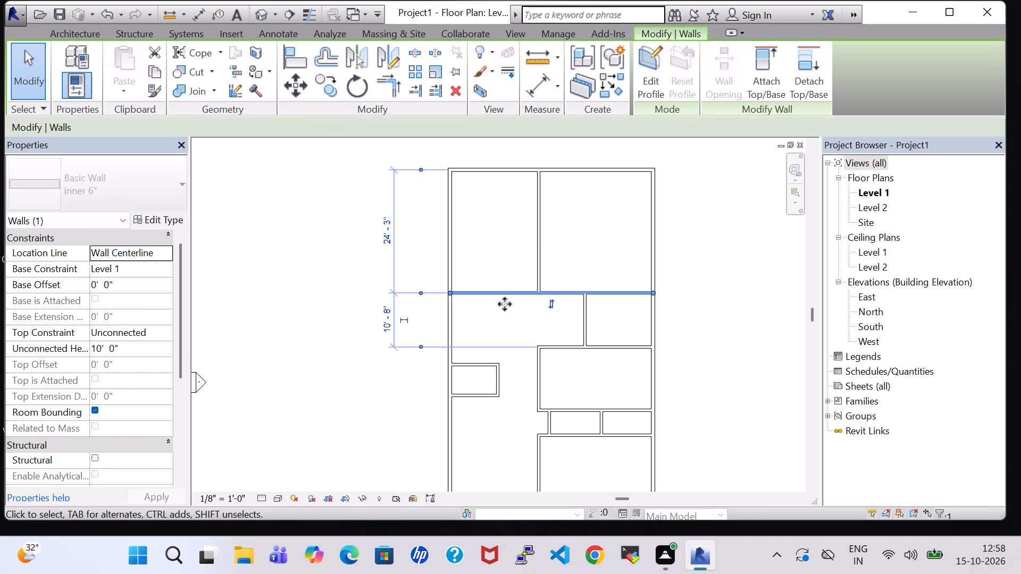
{"action": "key", "text": "Up"}
{"action": "key", "text": "Up"}
{"action": "key", "text": "Up"}
{"action": "key", "text": "Up"}
{"action": "key", "text": "Up"}
{"action": "key", "text": "Up"}
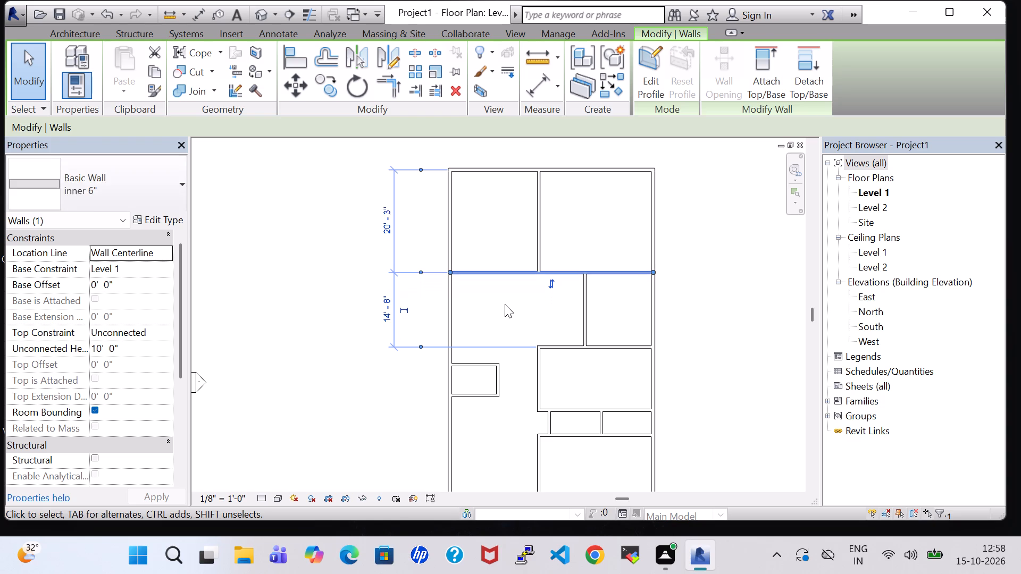
{"action": "key", "text": "Up"}
{"action": "key", "text": "Down"}
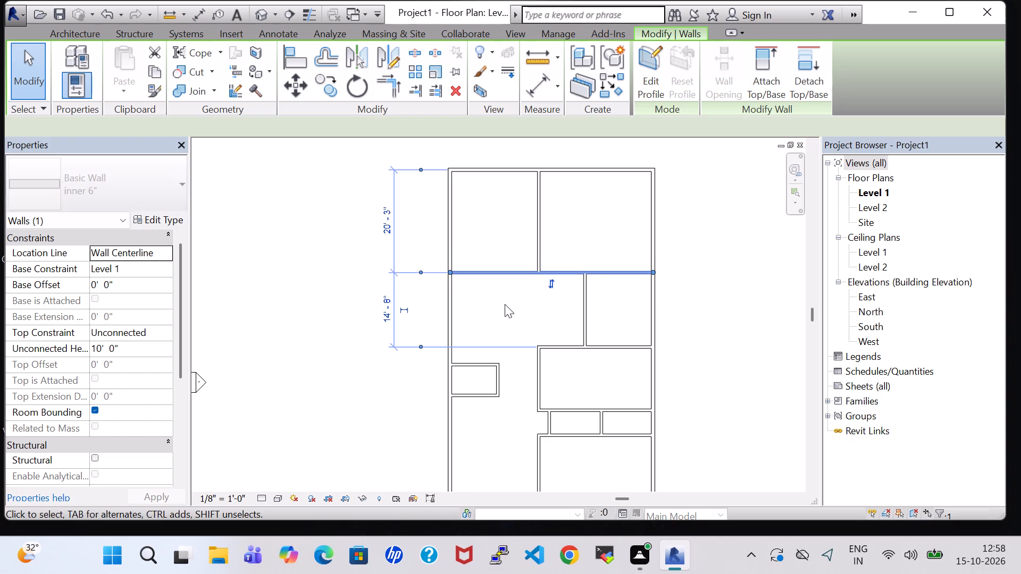
{"action": "key", "text": "Down"}
{"action": "key", "text": "Down"}
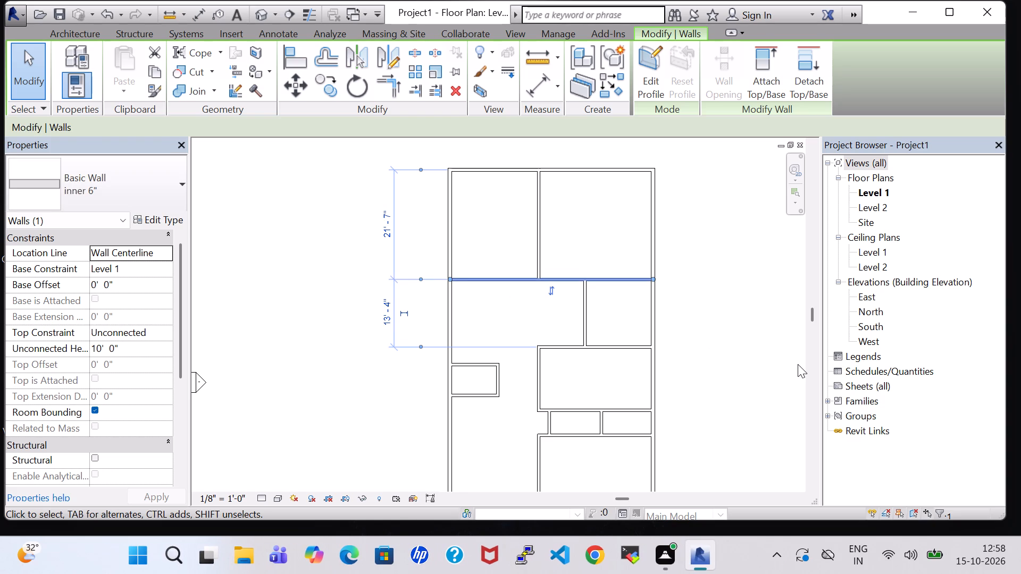
{"action": "left_click", "coordinate": [743, 294]}
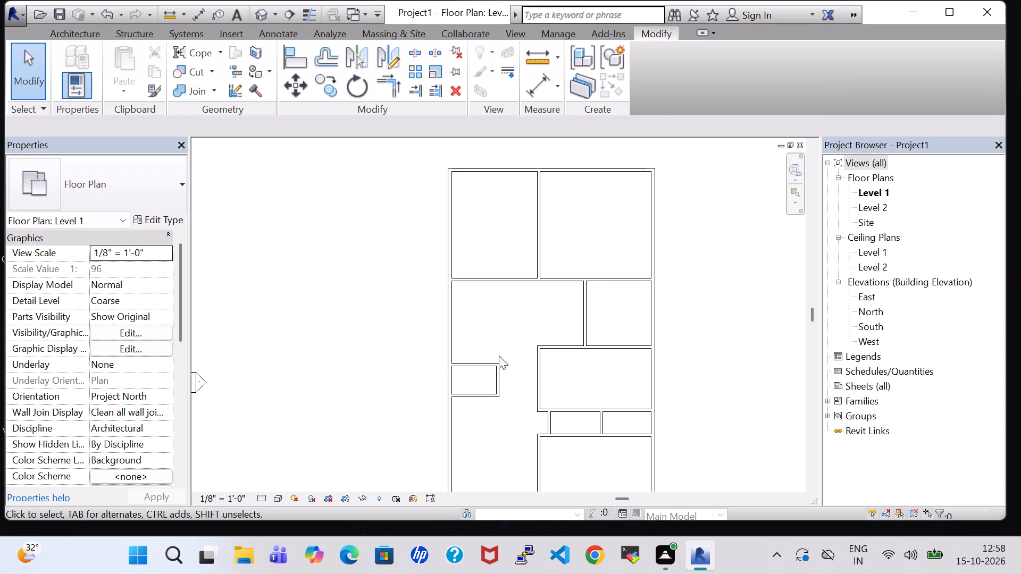
Shift the small west room's north and south walls northward, to 13' - 5" below the cross wall and 8' - 1" apart.
{"action": "left_click", "coordinate": [472, 365]}
{"action": "key", "text": "Up"}
{"action": "key", "text": "Up"}
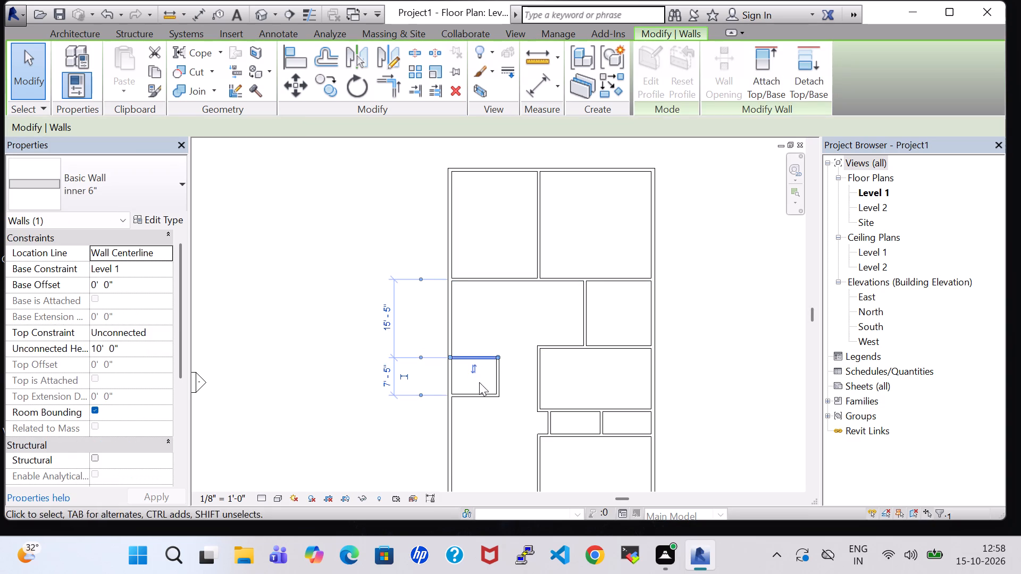
{"action": "left_click", "coordinate": [480, 394]}
{"action": "key", "text": "Up"}
{"action": "key", "text": "Up"}
{"action": "left_click", "coordinate": [480, 360]}
{"action": "key", "text": "Up"}
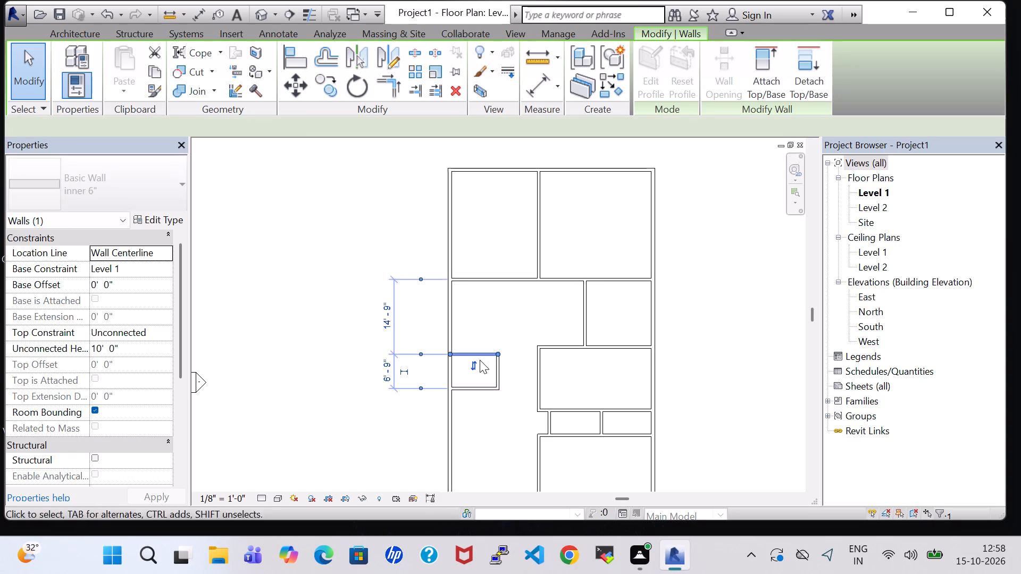
{"action": "key", "text": "Up"}
{"action": "key", "text": "Up"}
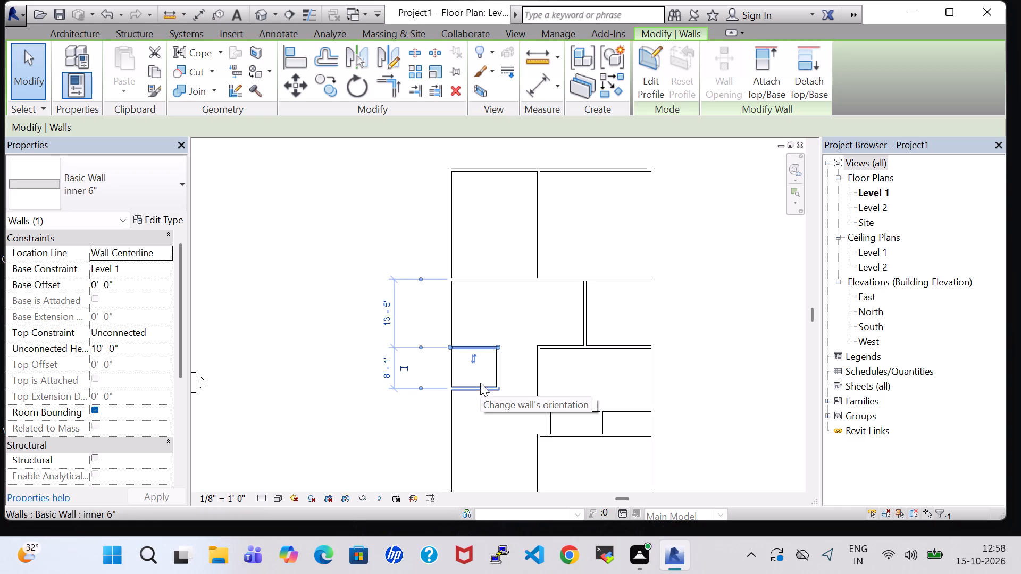
Shift the small west room's south and north walls southward, to 16' - 1" below the cross wall and 7' - 5" apart.
{"action": "left_click", "coordinate": [480, 383]}
{"action": "key", "text": "Down"}
{"action": "key", "text": "Down"}
{"action": "key", "text": "Down"}
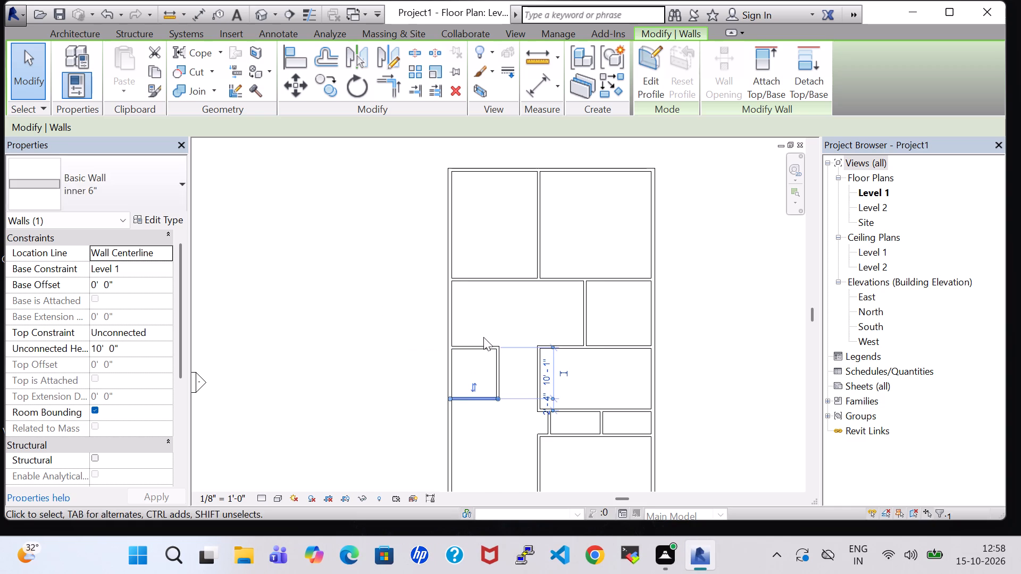
{"action": "left_click", "coordinate": [484, 344]}
{"action": "key", "text": "Down"}
{"action": "key", "text": "Down"}
{"action": "key", "text": "Down"}
{"action": "key", "text": "Down"}
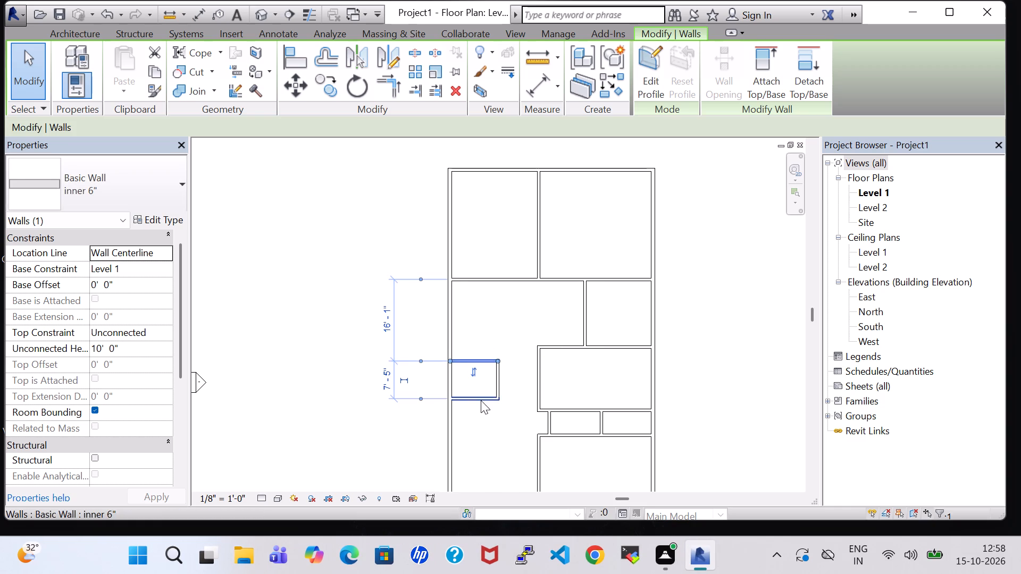
Deepen the small west room by moving its 6" south wall southward, nudging it slightly back north.
{"action": "left_click", "coordinate": [481, 400]}
{"action": "key", "text": "Down"}
{"action": "key", "text": "Down"}
{"action": "key", "text": "Down"}
{"action": "key", "text": "Down"}
{"action": "left_click", "coordinate": [772, 360]}
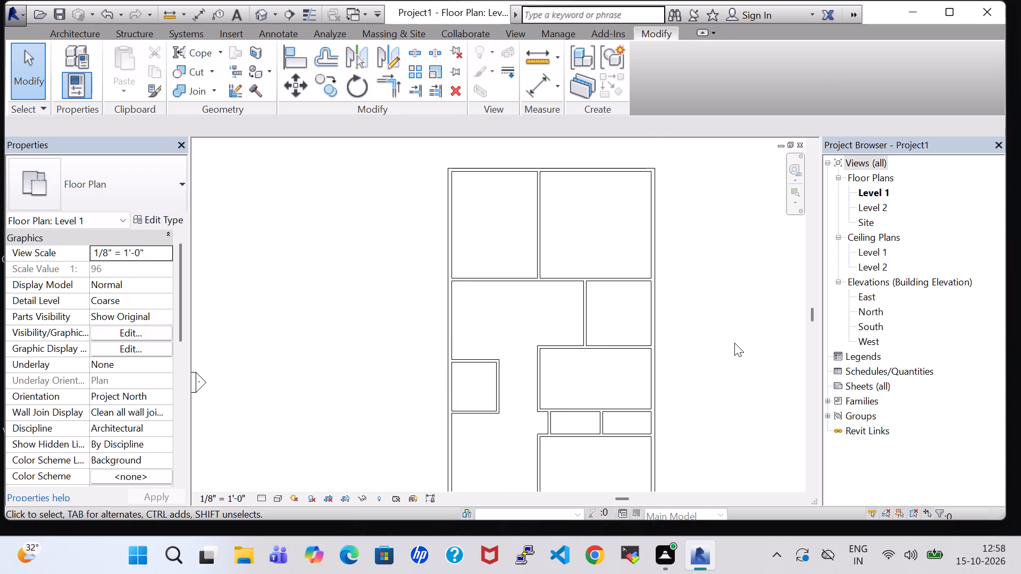
{"action": "scroll", "coordinate": [734, 343], "scroll_direction": "down", "scroll_amount": 3}
{"action": "left_click", "coordinate": [567, 384]}
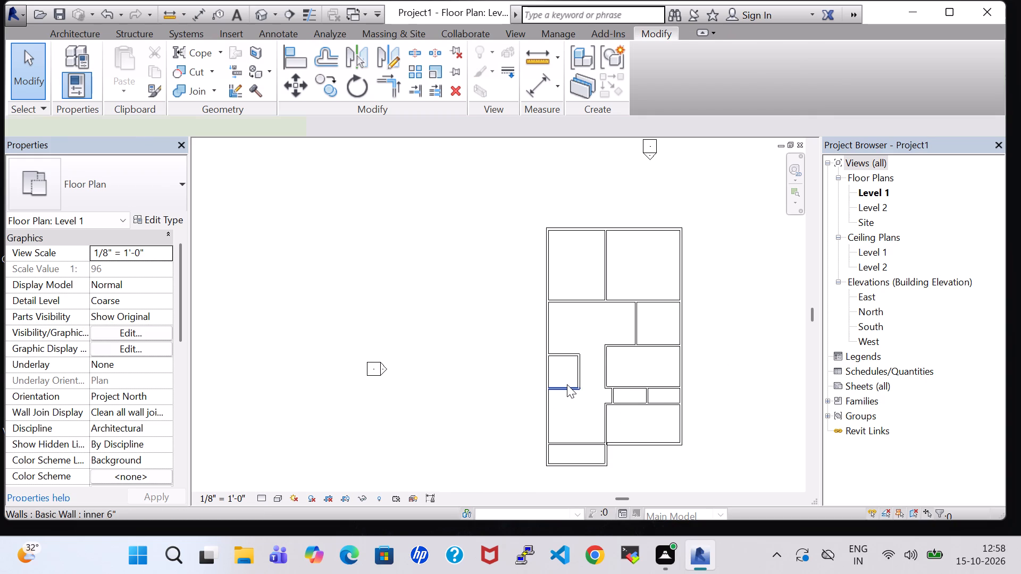
{"action": "key", "text": "Up"}
{"action": "left_click", "coordinate": [730, 355]}
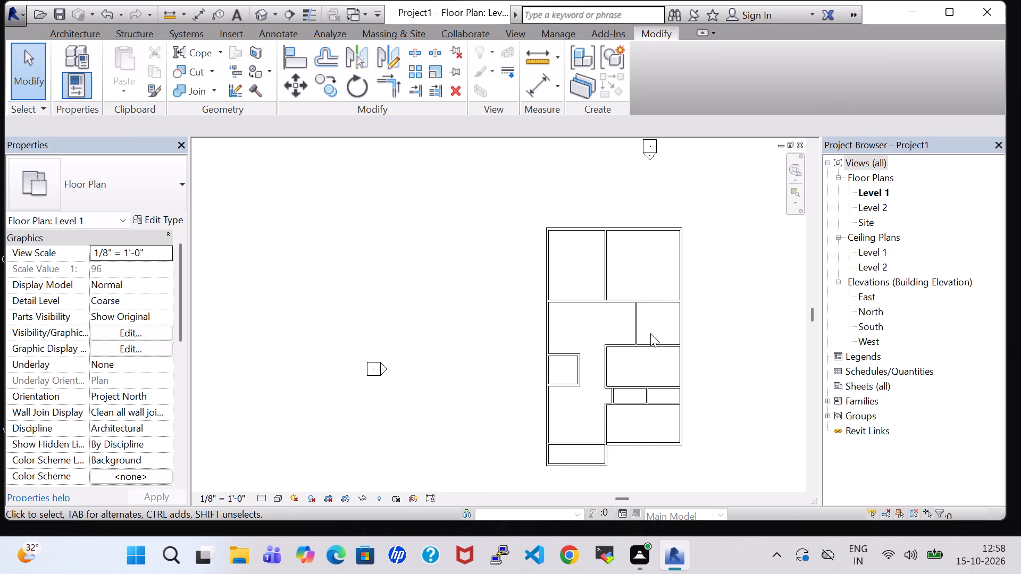
Shift the middle east room's north and south walls northward, to 11' - 6" apart and 7' - 11" above the southeast room's north wall.
{"action": "left_click", "coordinate": [651, 348]}
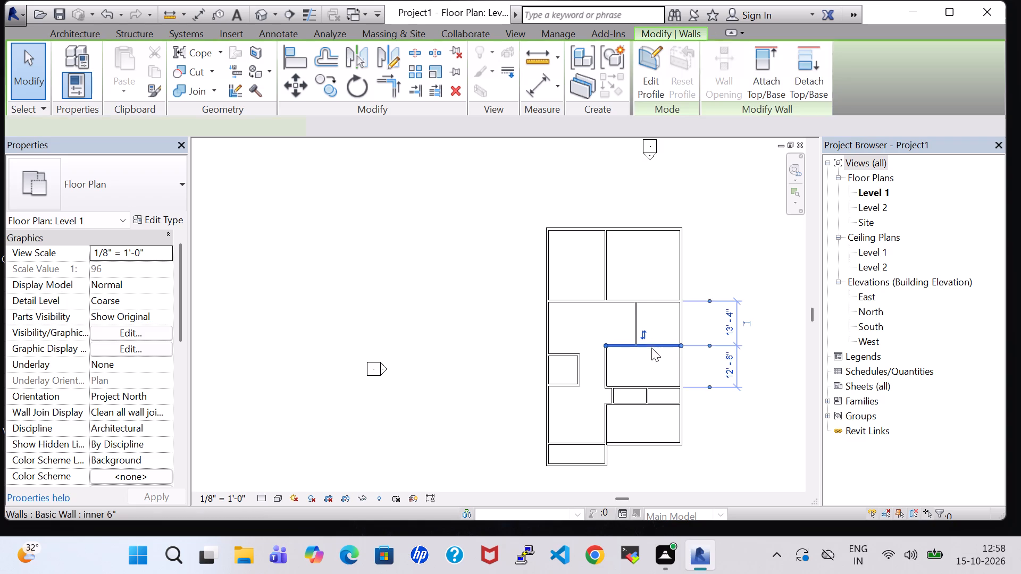
{"action": "key", "text": "Up"}
{"action": "key", "text": "Up"}
{"action": "left_click", "coordinate": [751, 392]}
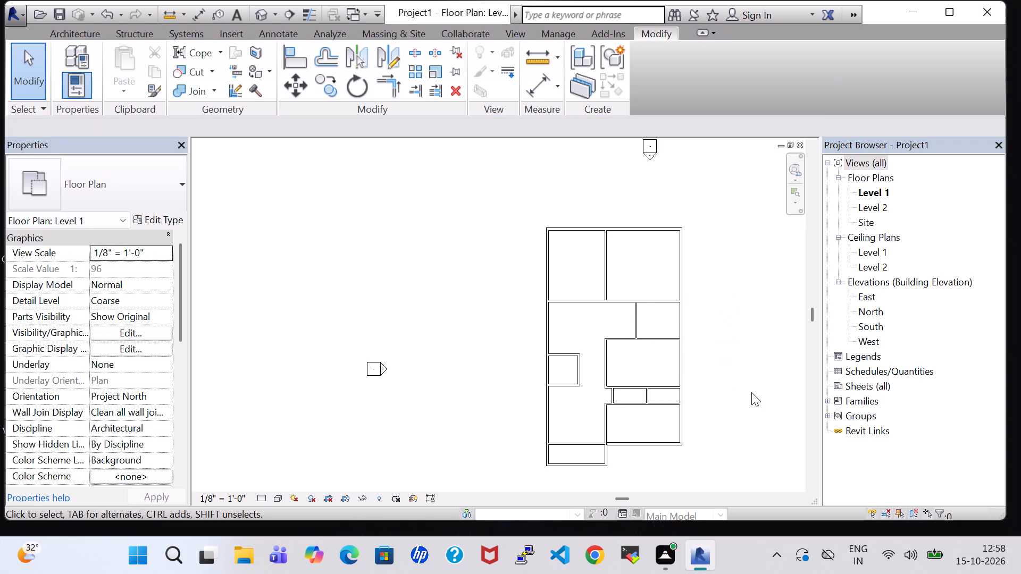
{"action": "left_click", "coordinate": [635, 383]}
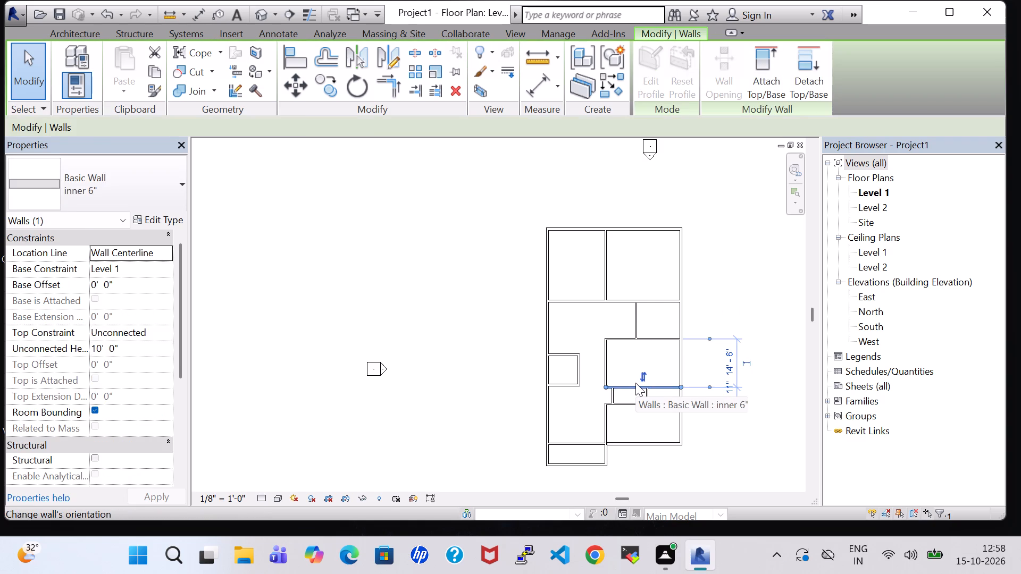
{"action": "key", "text": "Up"}
{"action": "key", "text": "Up"}
{"action": "key", "text": "Up"}
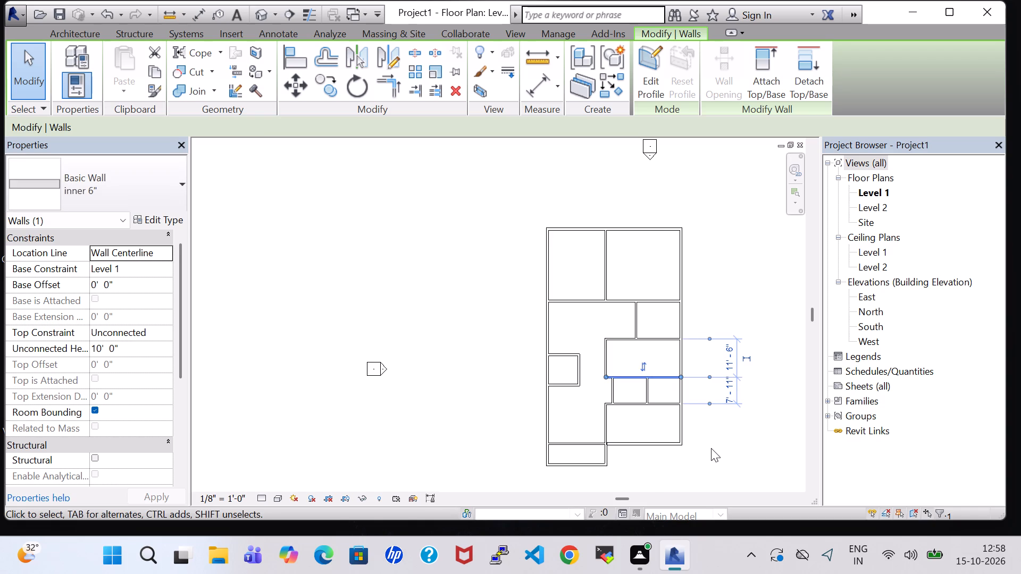
Move the southeast room's 8" south wall southward, to 13' - 0" from the room's north wall.
{"action": "left_click", "coordinate": [653, 437]}
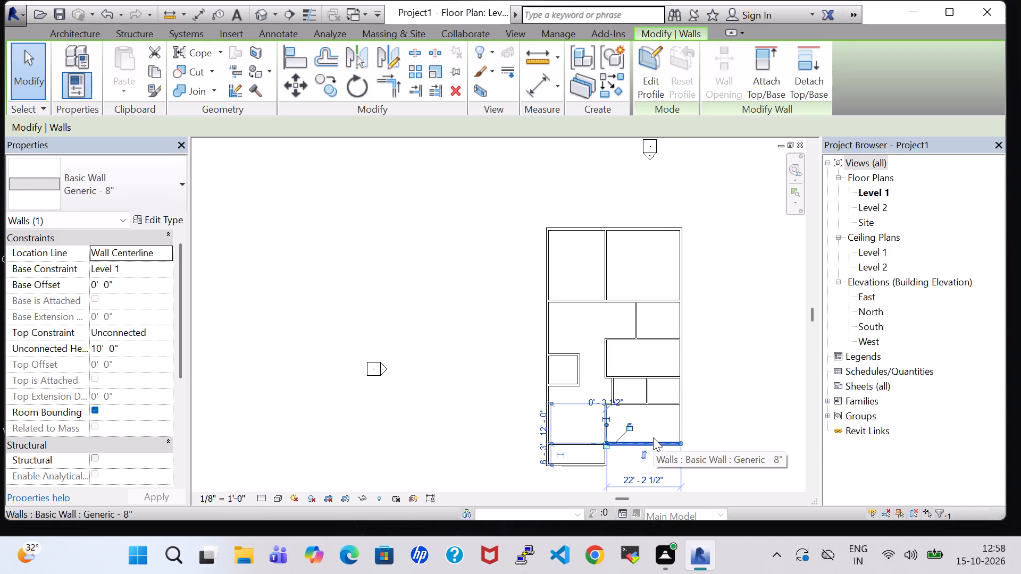
{"action": "key", "text": "Down"}
{"action": "key", "text": "Down"}
{"action": "key", "text": "Up"}
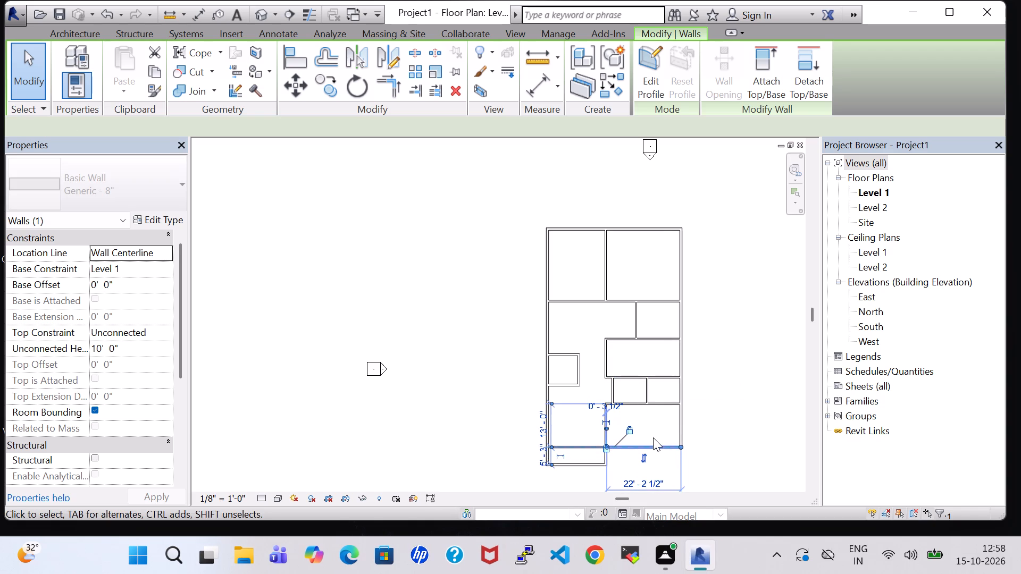
{"action": "left_click", "coordinate": [727, 437]}
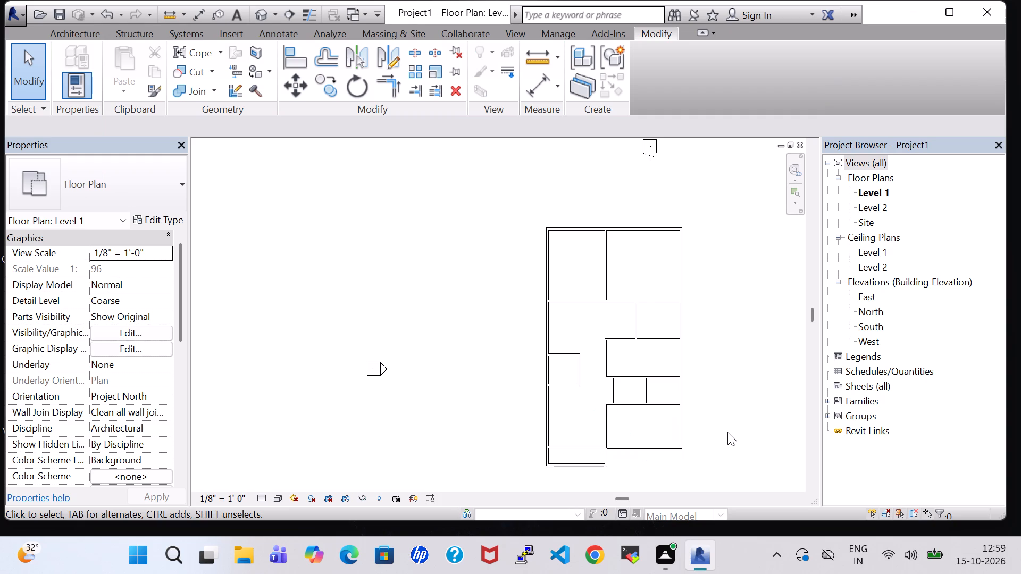
Widen the small east room below the northeast room by moving its 6" west wall westward.
{"action": "left_click", "coordinate": [641, 318]}
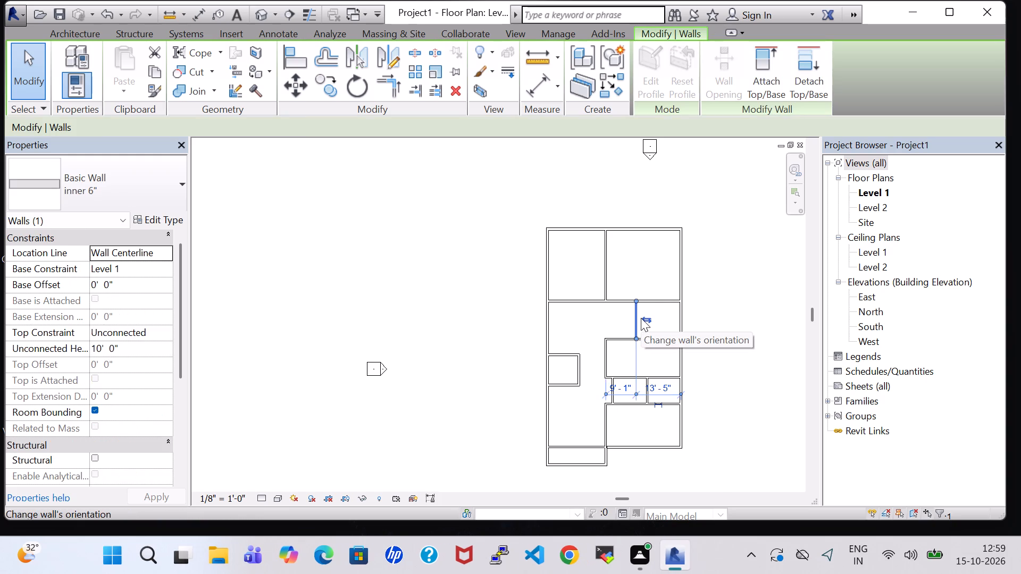
{"action": "key", "text": "Left"}
{"action": "key", "text": "Left"}
{"action": "key", "text": "Left"}
{"action": "left_click", "coordinate": [744, 374]}
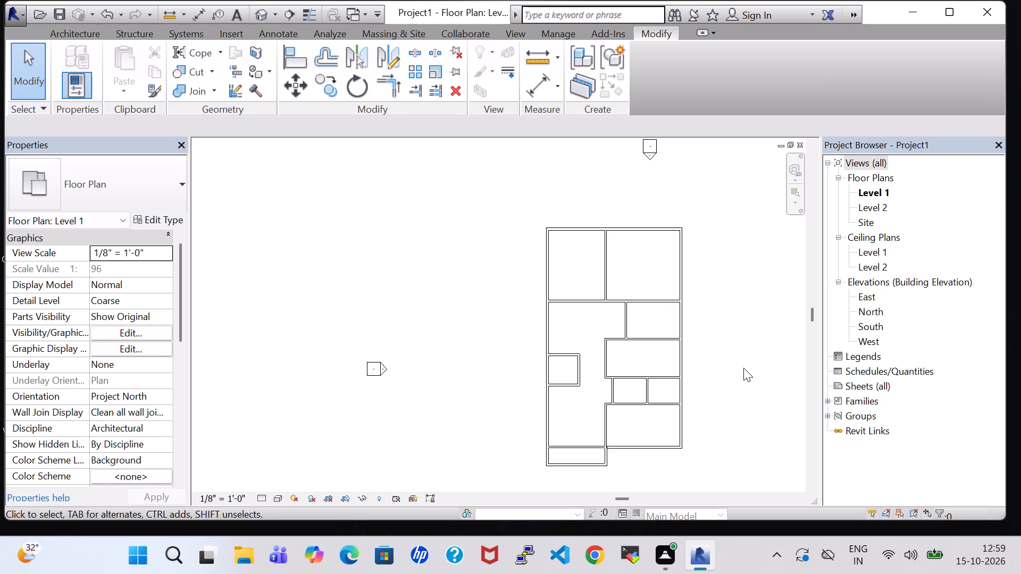
Draw room separation lines about 15' - 4" west from the building's northwest corner, 70' - 7" south, and back east to the southwest corner.
{"action": "left_click", "coordinate": [459, 303]}
{"action": "scroll", "coordinate": [487, 296], "scroll_direction": "down", "scroll_amount": 1}
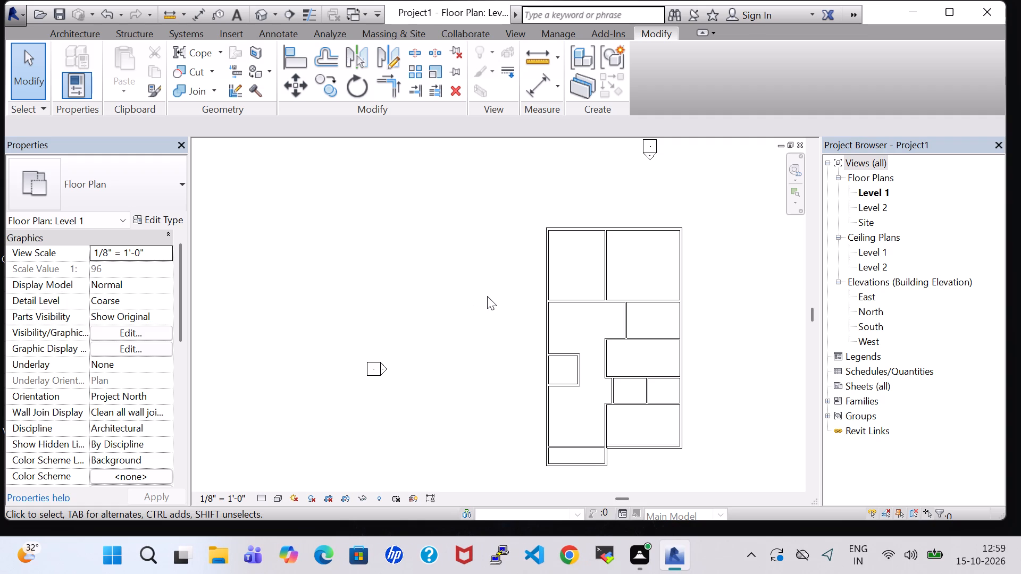
{"action": "scroll", "coordinate": [487, 296], "scroll_direction": "down", "scroll_amount": 1}
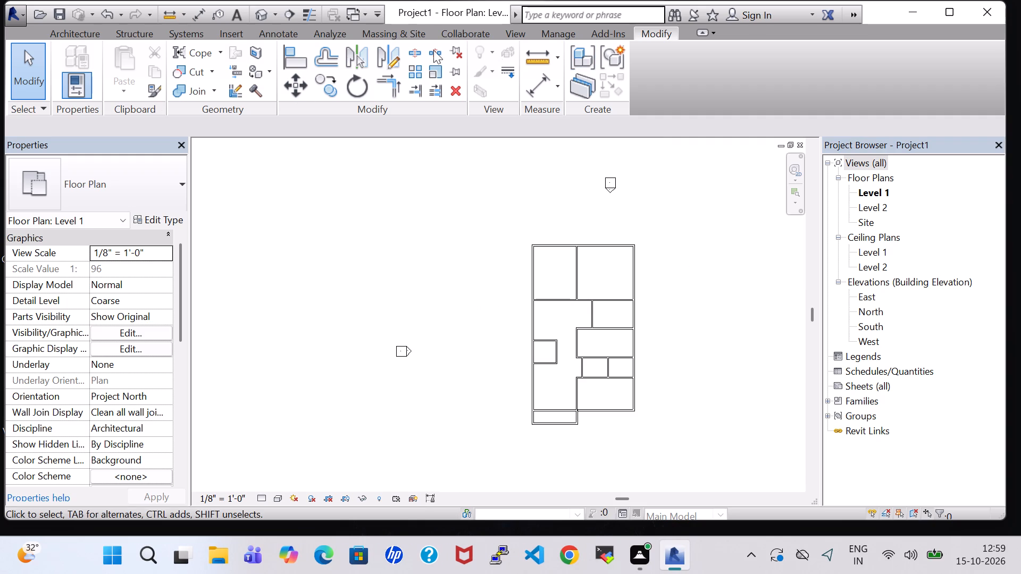
{"action": "double_click", "coordinate": [84, 35]}
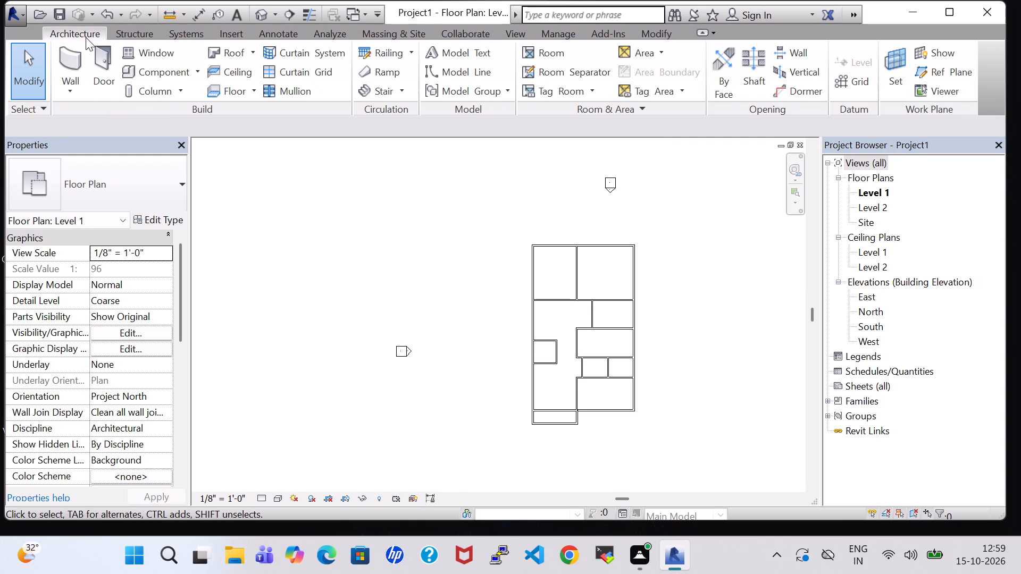
{"action": "left_click", "coordinate": [553, 77]}
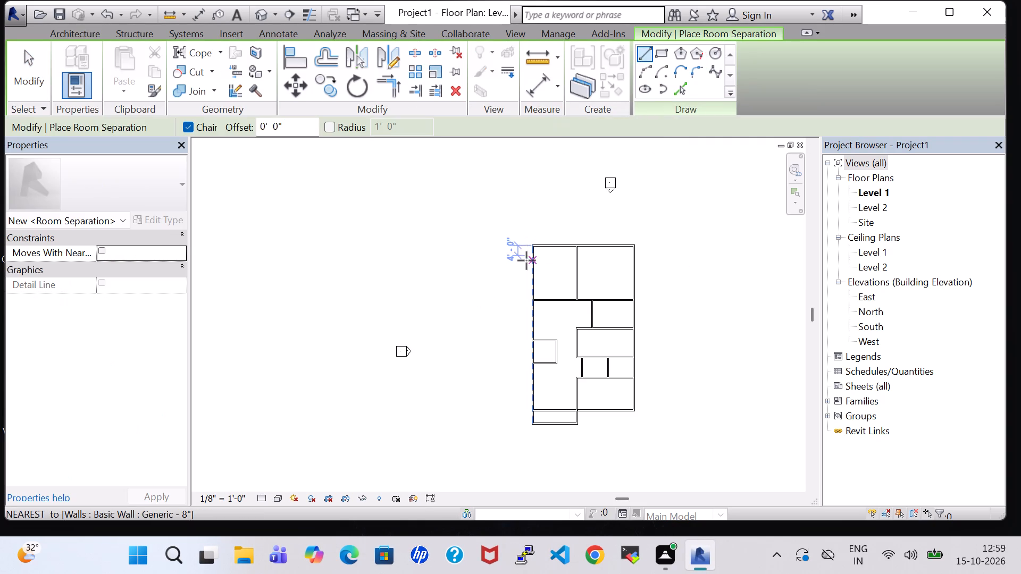
{"action": "scroll", "coordinate": [532, 244], "scroll_direction": "up", "scroll_amount": 3}
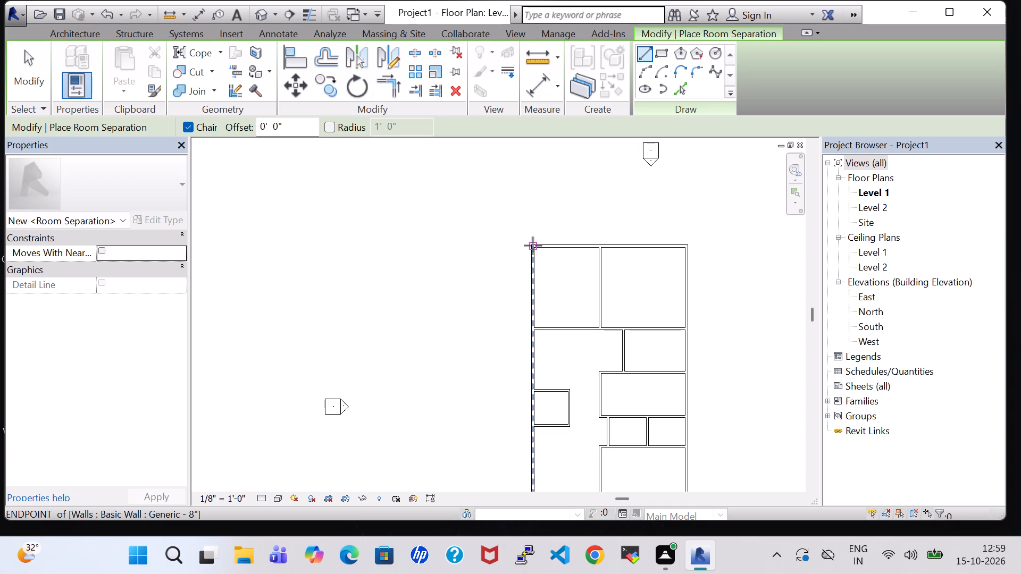
{"action": "left_click", "coordinate": [533, 246]}
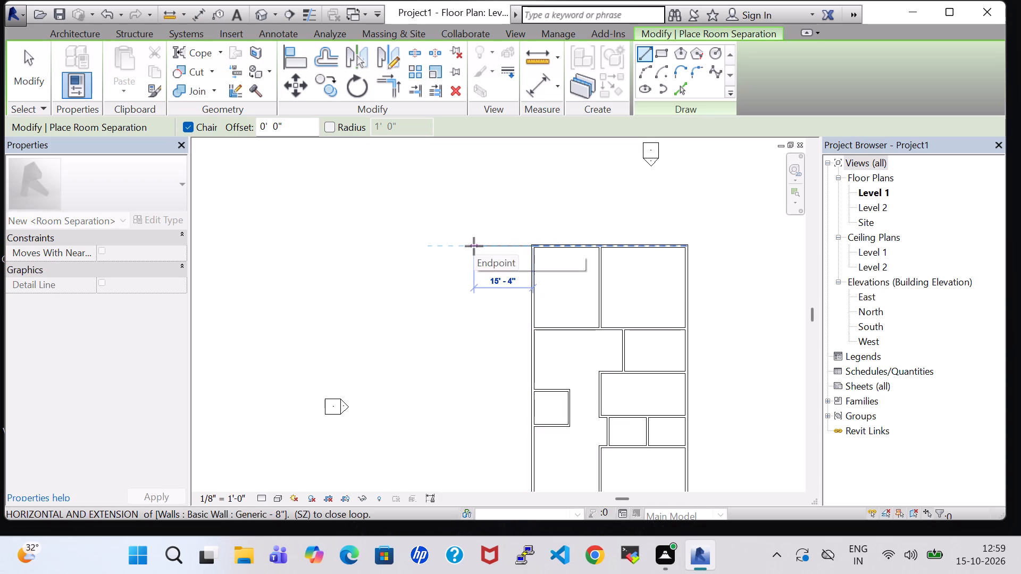
{"action": "left_click", "coordinate": [473, 246]}
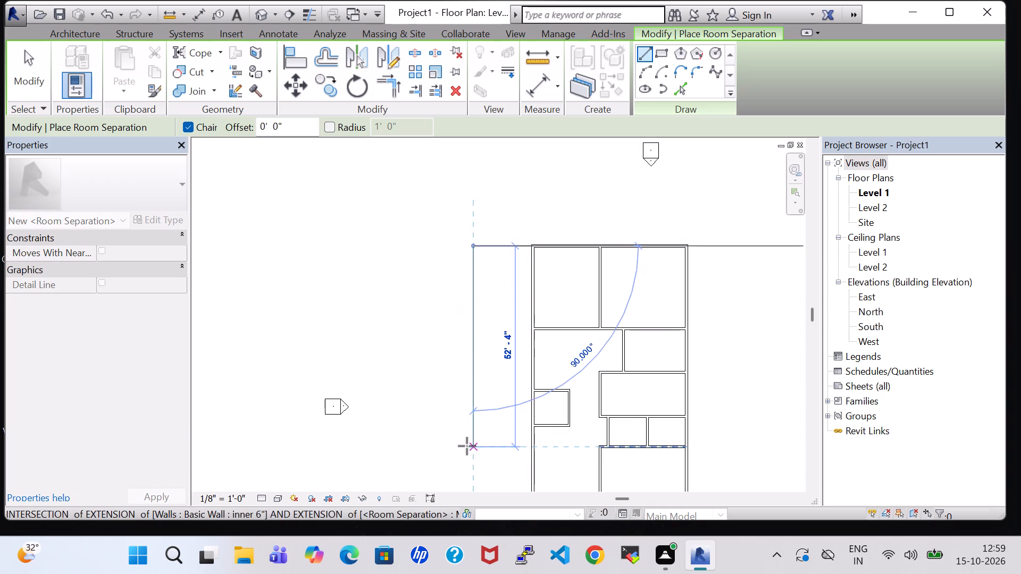
{"action": "middle_click", "coordinate": [469, 446]}
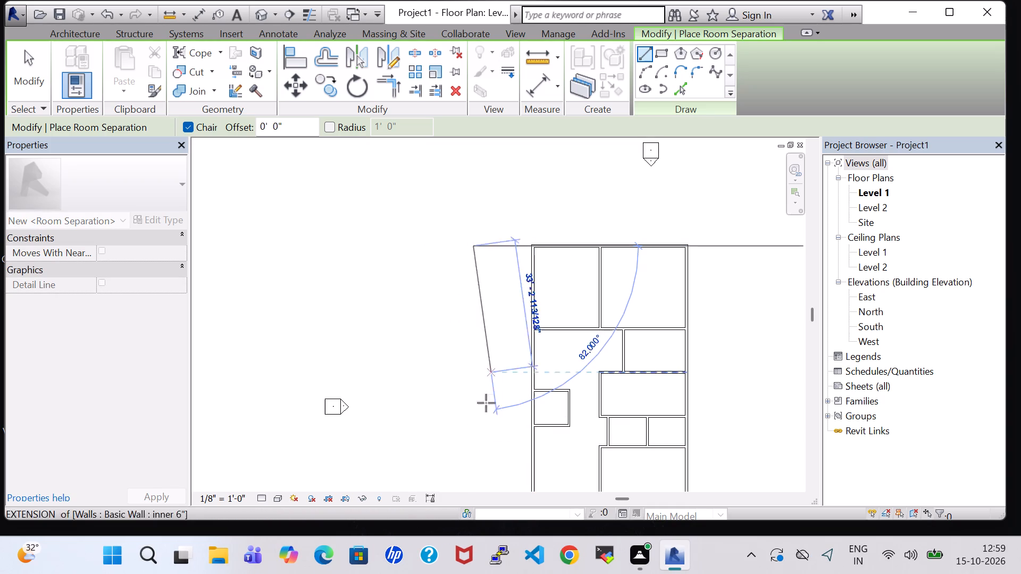
{"action": "middle_click_drag", "start_coordinate": [478, 459], "coordinate": [479, 285]}
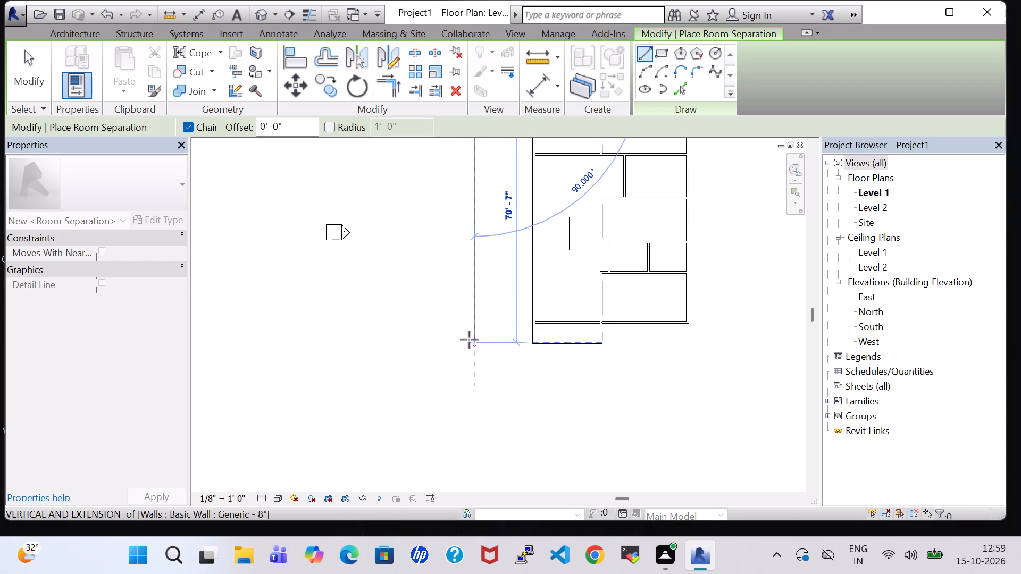
{"action": "left_click", "coordinate": [475, 341]}
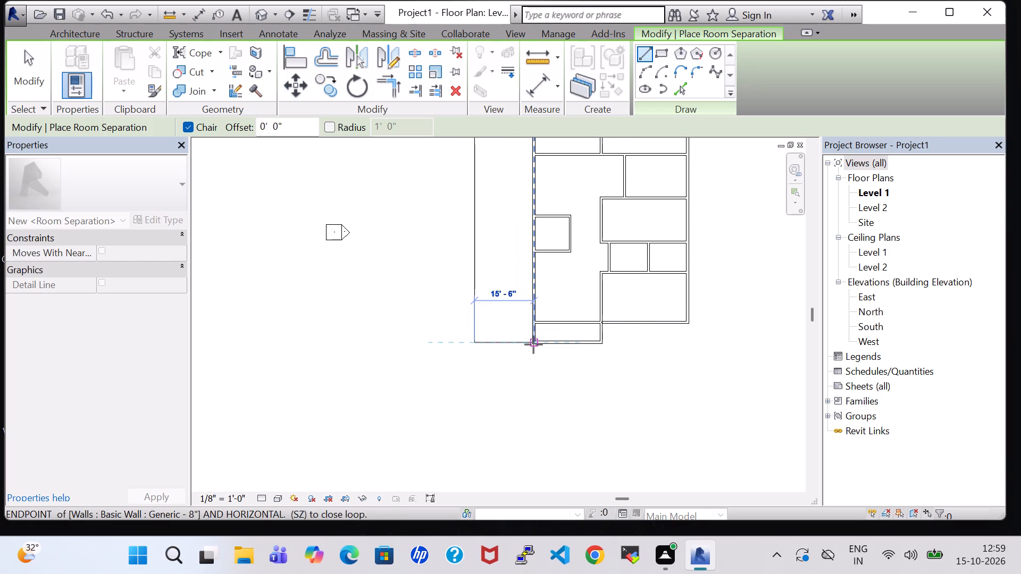
{"action": "left_click", "coordinate": [533, 344]}
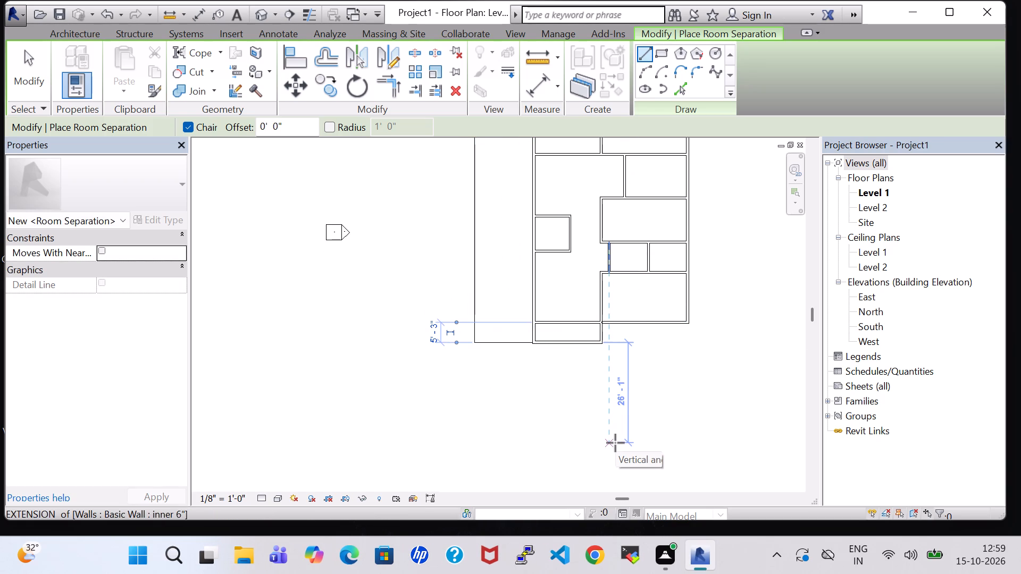
{"action": "key", "text": "Escape"}
{"action": "key", "text": "Escape"}
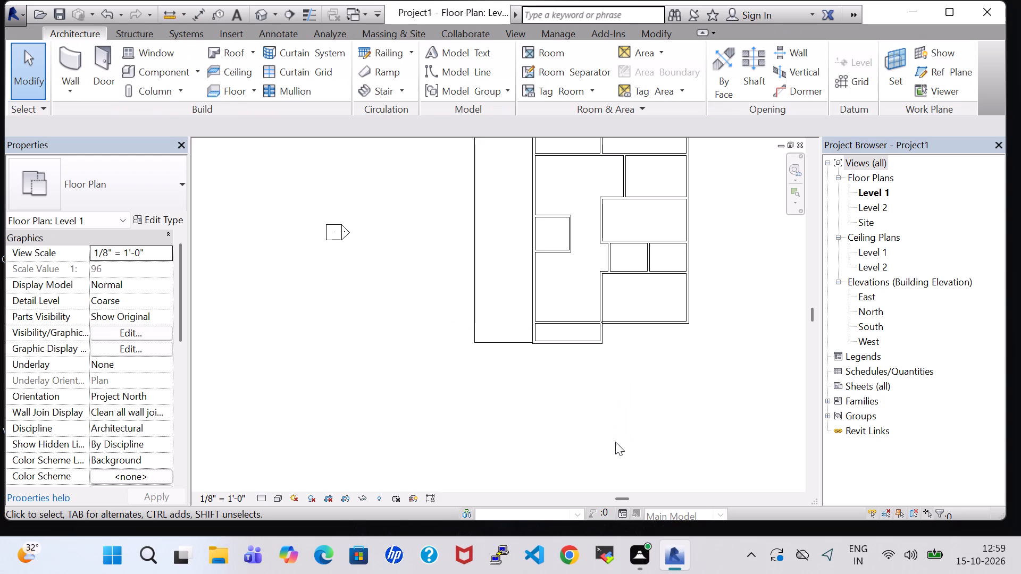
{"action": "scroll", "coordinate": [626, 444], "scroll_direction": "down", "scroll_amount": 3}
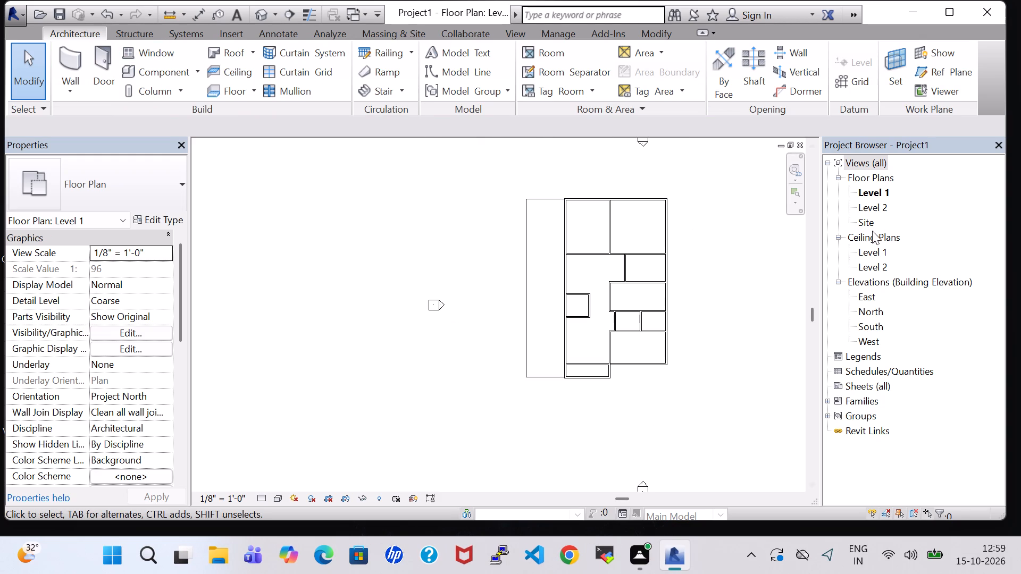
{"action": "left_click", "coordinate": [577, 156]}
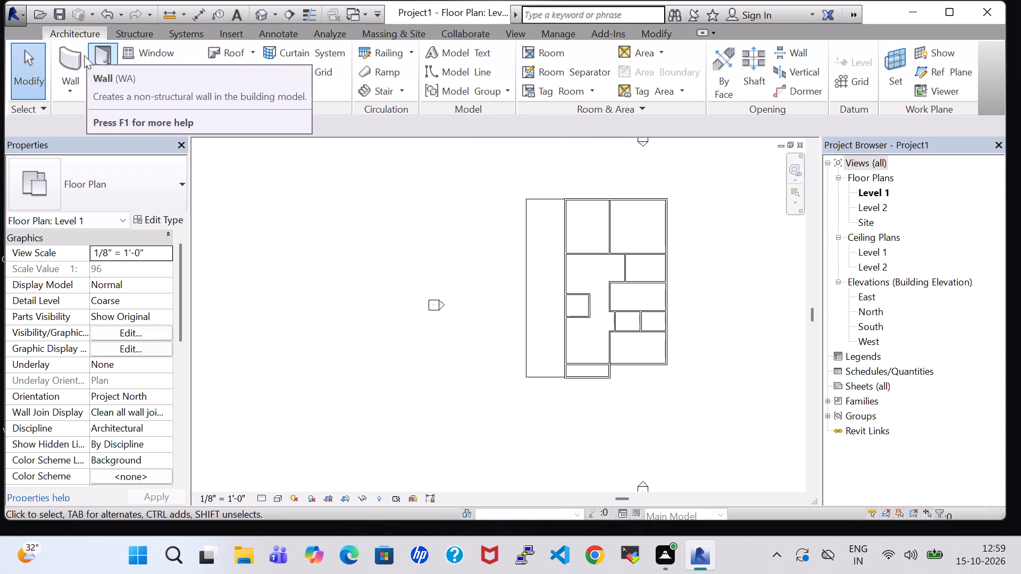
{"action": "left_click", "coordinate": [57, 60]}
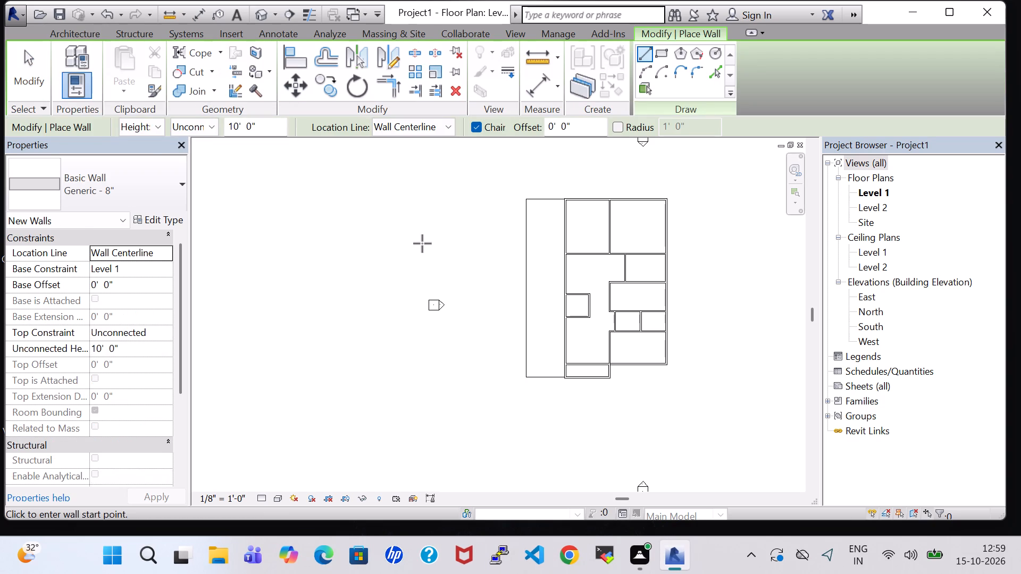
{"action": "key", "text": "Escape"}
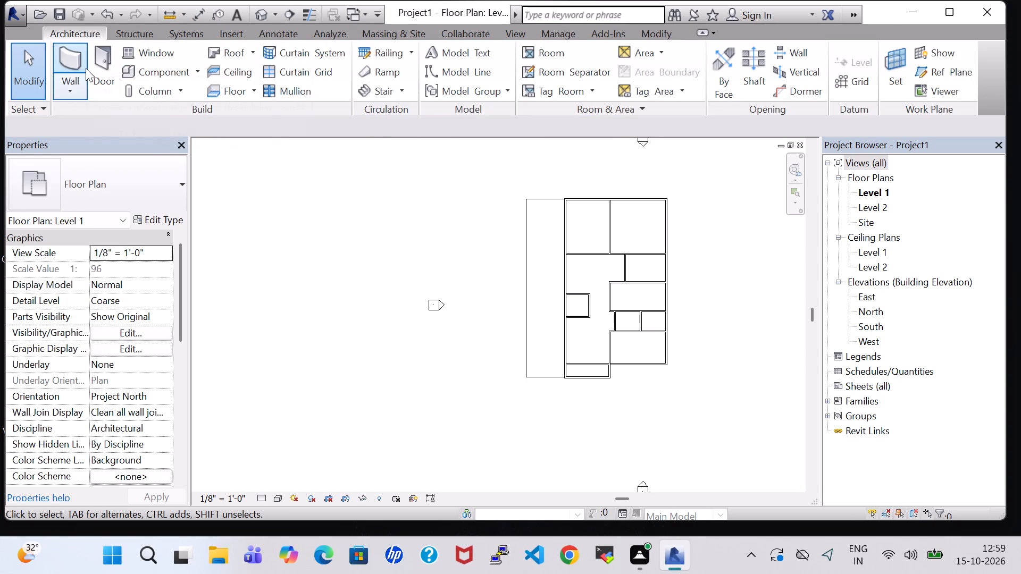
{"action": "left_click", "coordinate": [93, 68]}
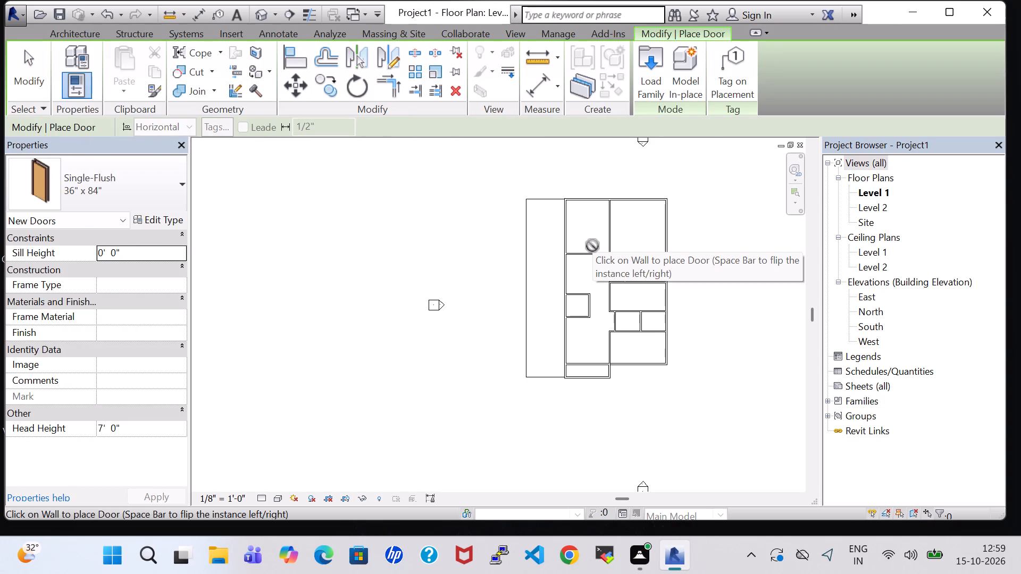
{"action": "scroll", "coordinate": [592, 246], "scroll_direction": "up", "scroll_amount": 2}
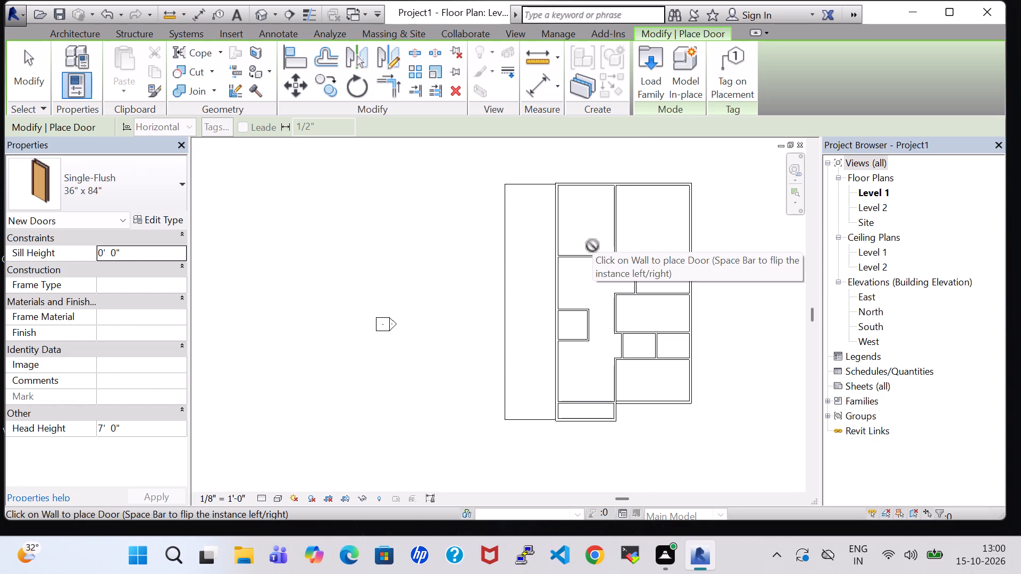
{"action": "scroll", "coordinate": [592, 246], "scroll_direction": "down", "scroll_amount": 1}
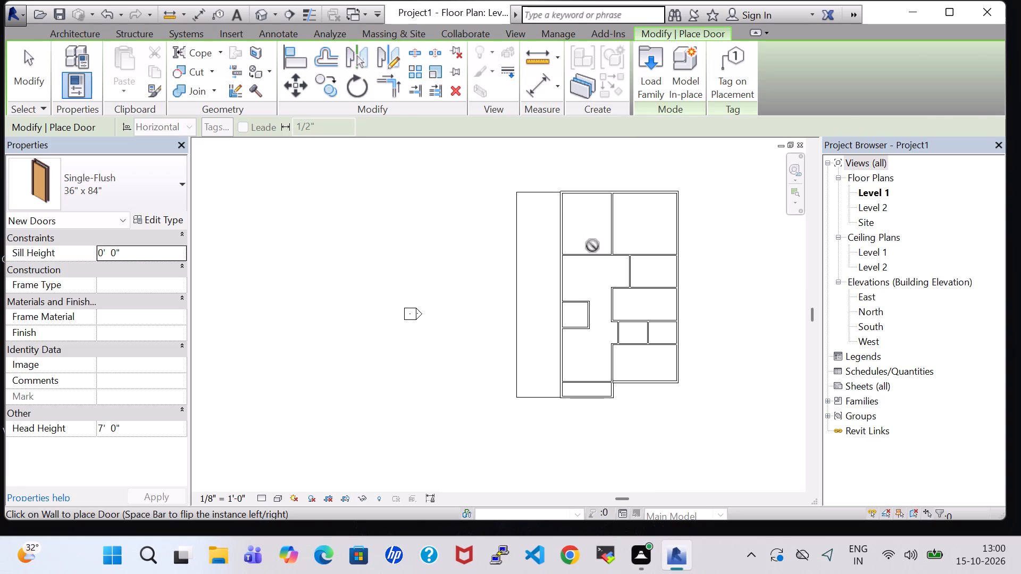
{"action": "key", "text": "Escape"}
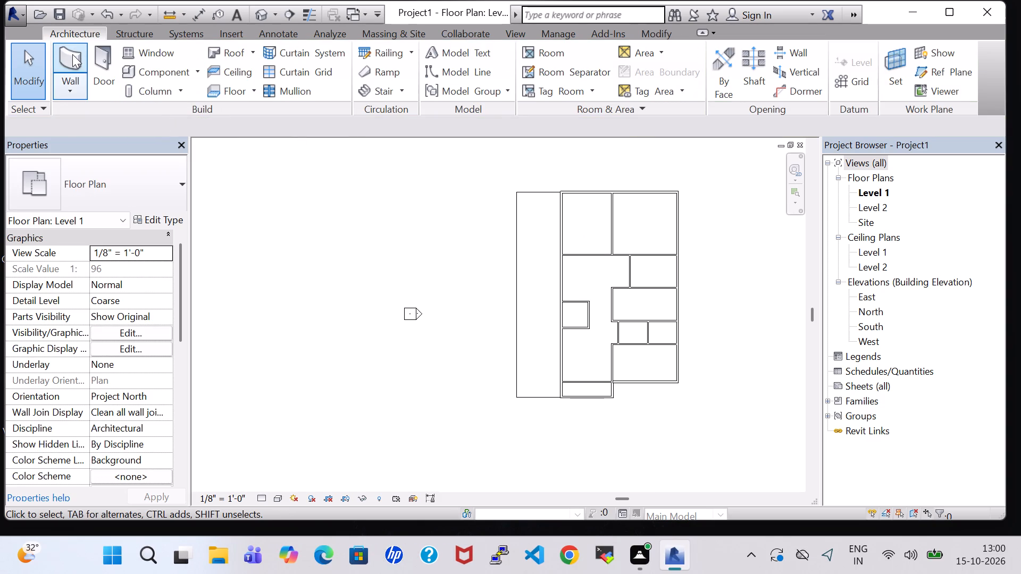
Draw a Generic - 8" wall east-west across the northwest room, 15' - 8" north of the room's south wall.
{"action": "left_click", "coordinate": [72, 54]}
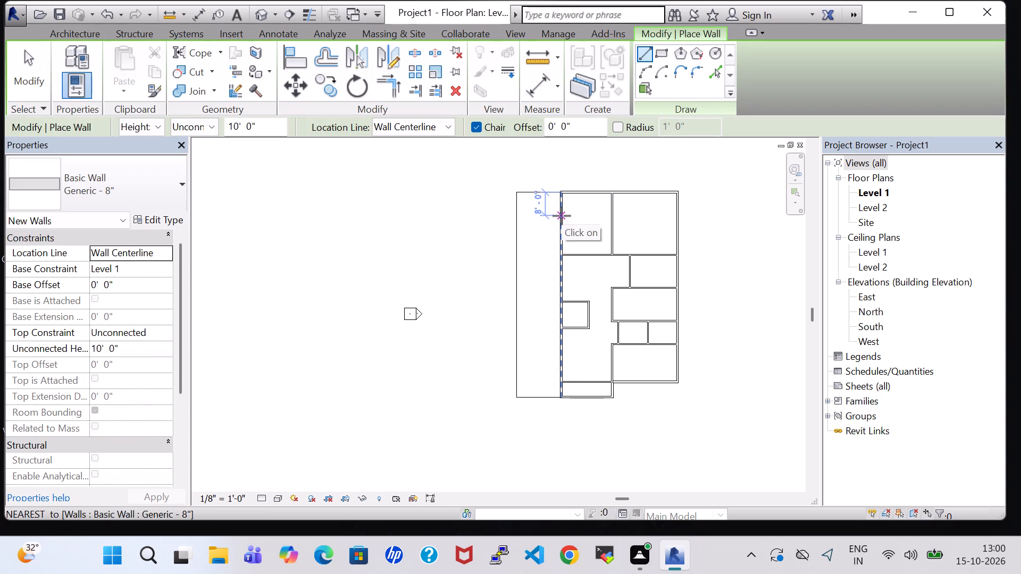
{"action": "scroll", "coordinate": [562, 213], "scroll_direction": "up", "scroll_amount": 6}
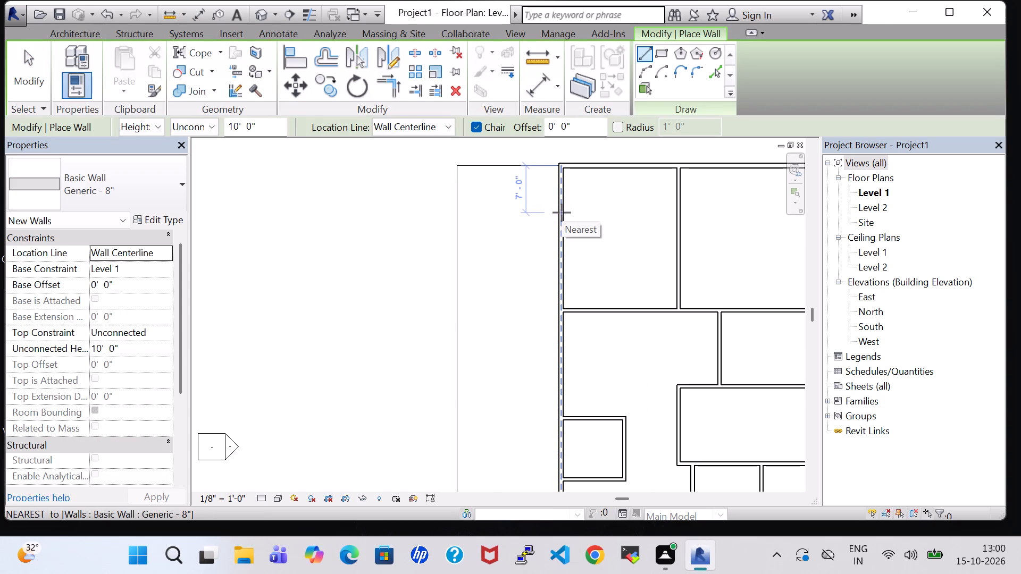
{"action": "left_click", "coordinate": [559, 205]}
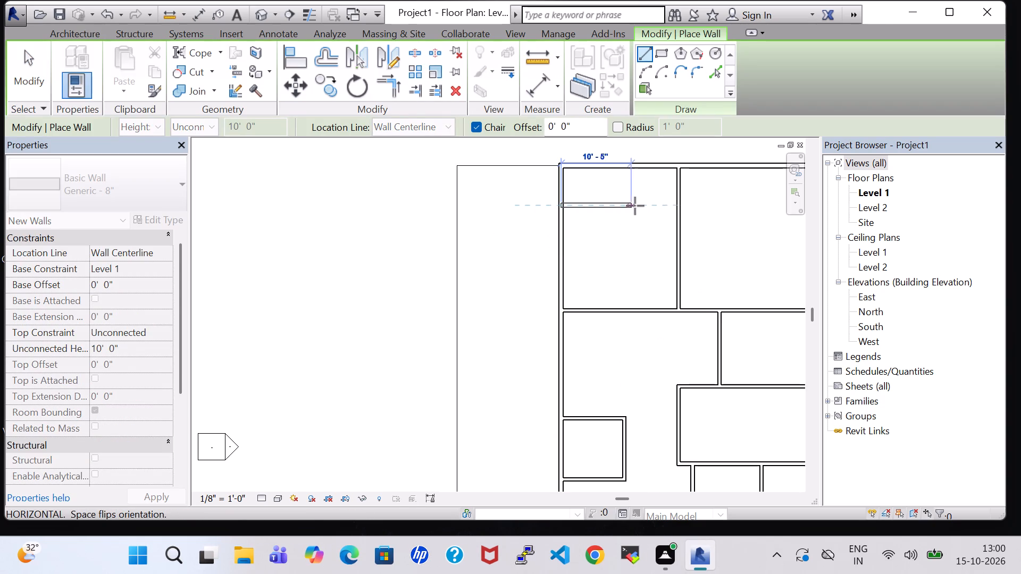
{"action": "left_click", "coordinate": [677, 206]}
{"action": "key", "text": "Escape"}
{"action": "key", "text": "Escape"}
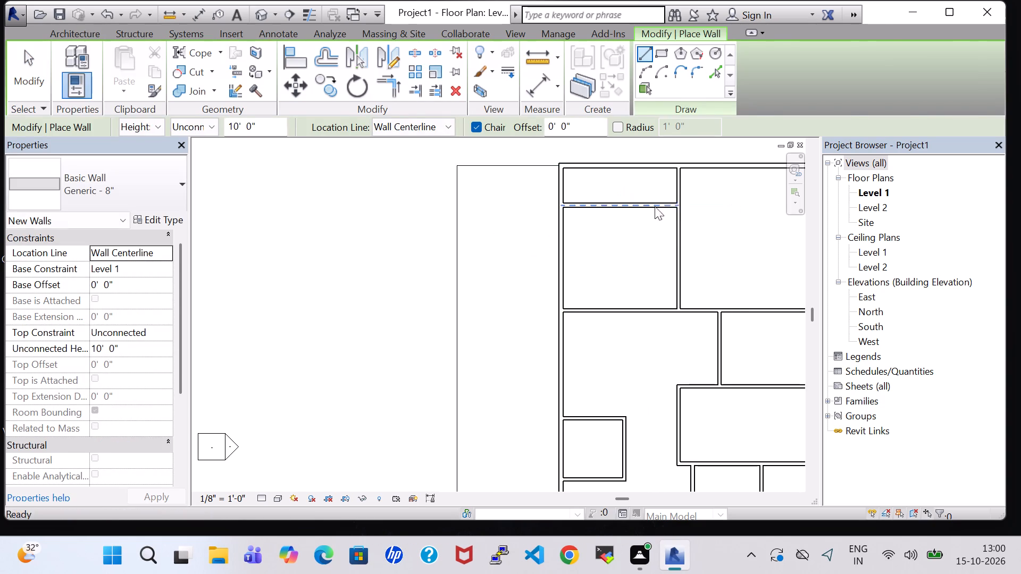
{"action": "key", "text": "Escape"}
{"action": "key", "text": "Escape"}
{"action": "scroll", "coordinate": [638, 206], "scroll_direction": "down", "scroll_amount": 6}
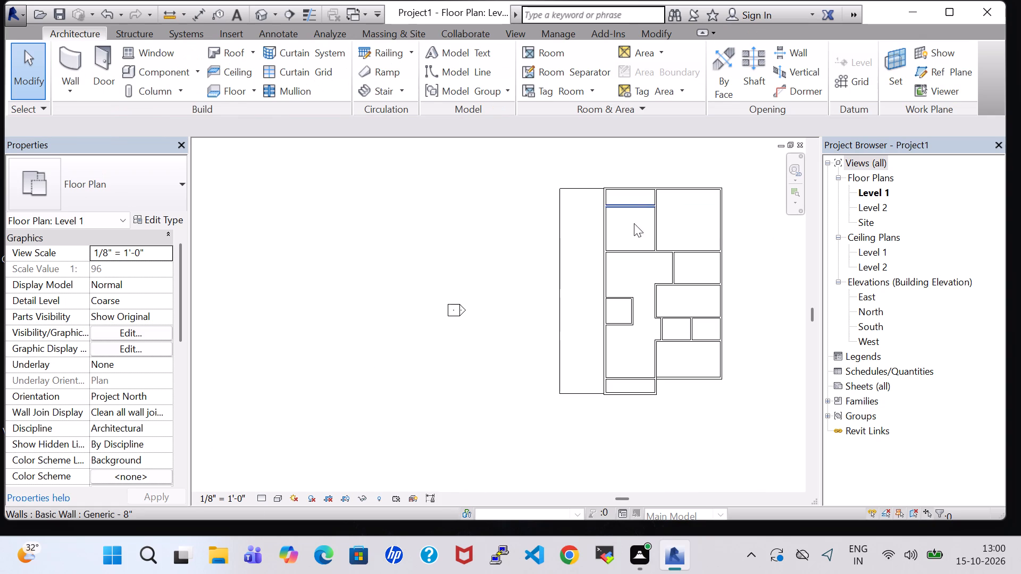
Shift the 6" south wall of the two north rooms southward, to 16' - 10" from the new 8" partition.
{"action": "left_click", "coordinate": [638, 252]}
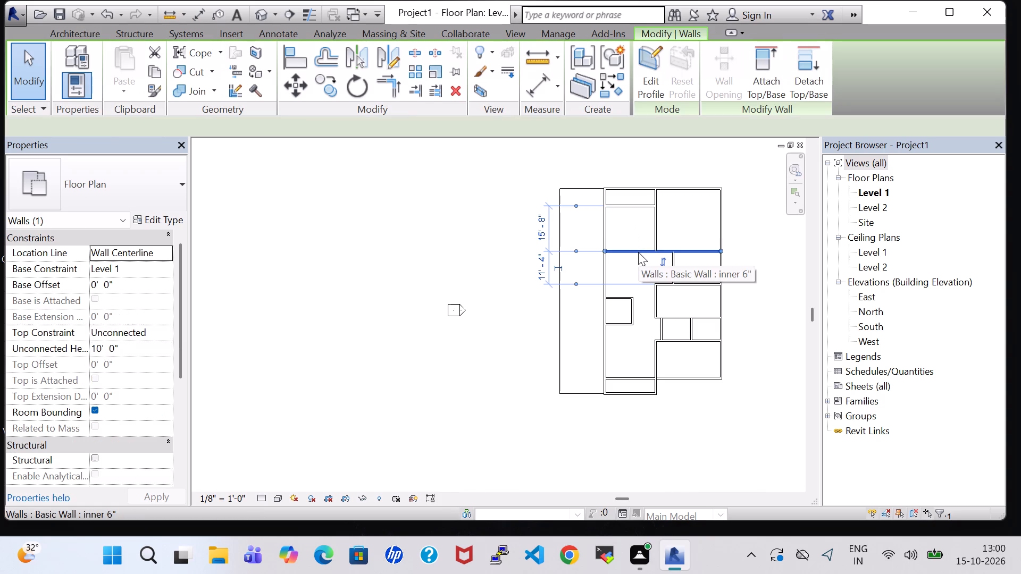
{"action": "key", "text": "Down"}
{"action": "left_click", "coordinate": [749, 252]}
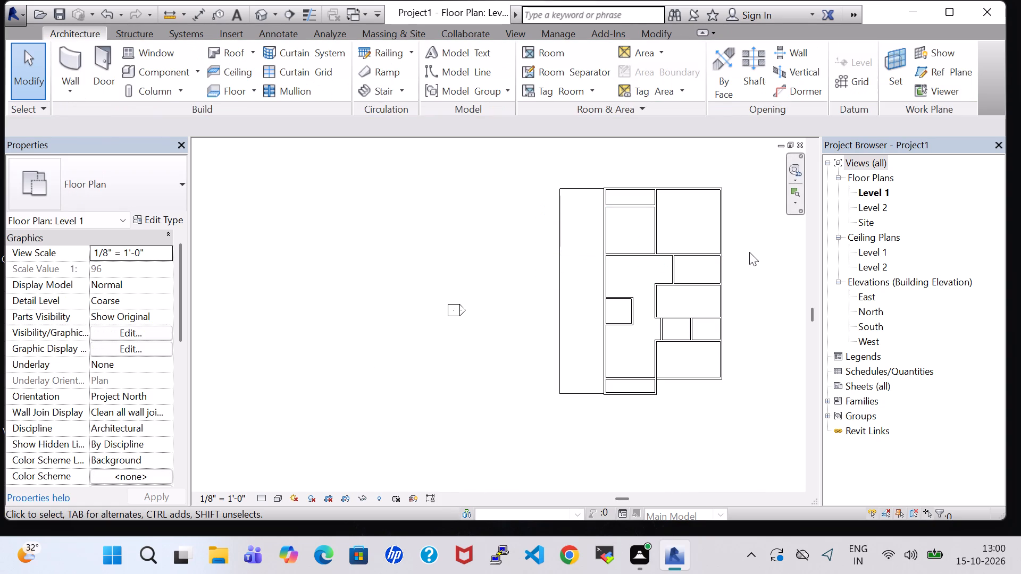
Move the building's 8" west exterior wall slightly westward.
{"action": "left_click", "coordinate": [600, 218]}
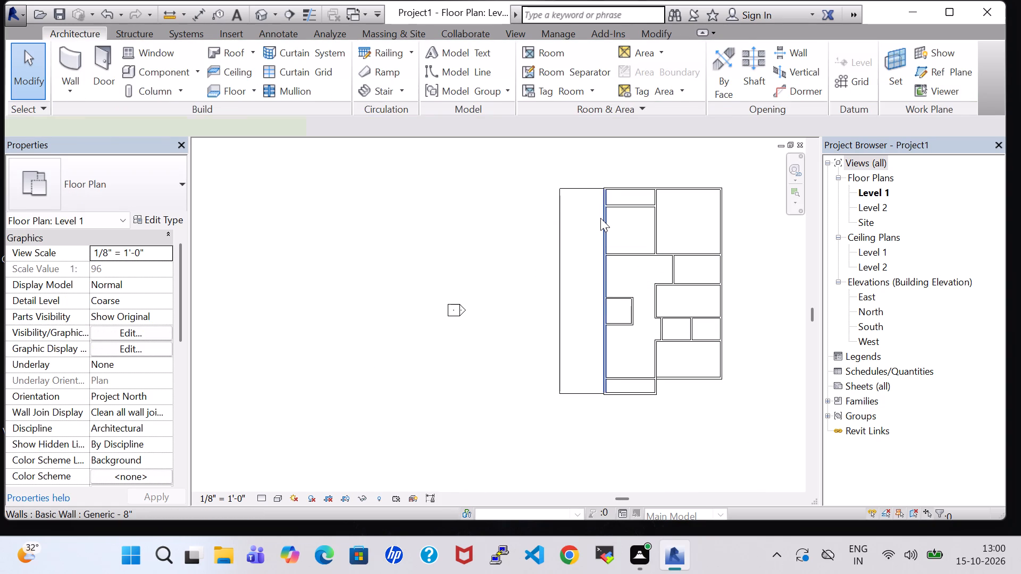
{"action": "key", "text": "Left"}
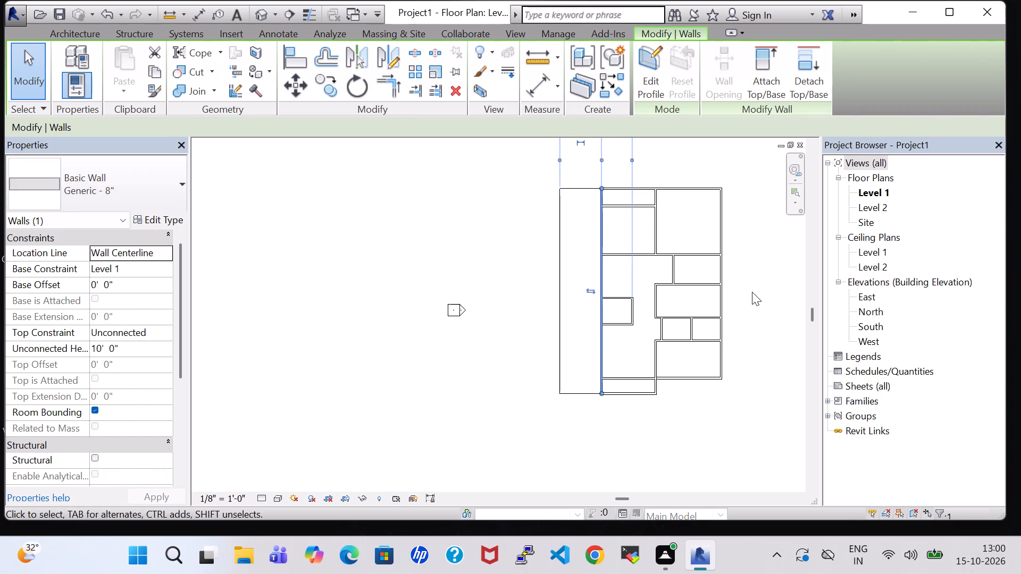
{"action": "left_click", "coordinate": [752, 292]}
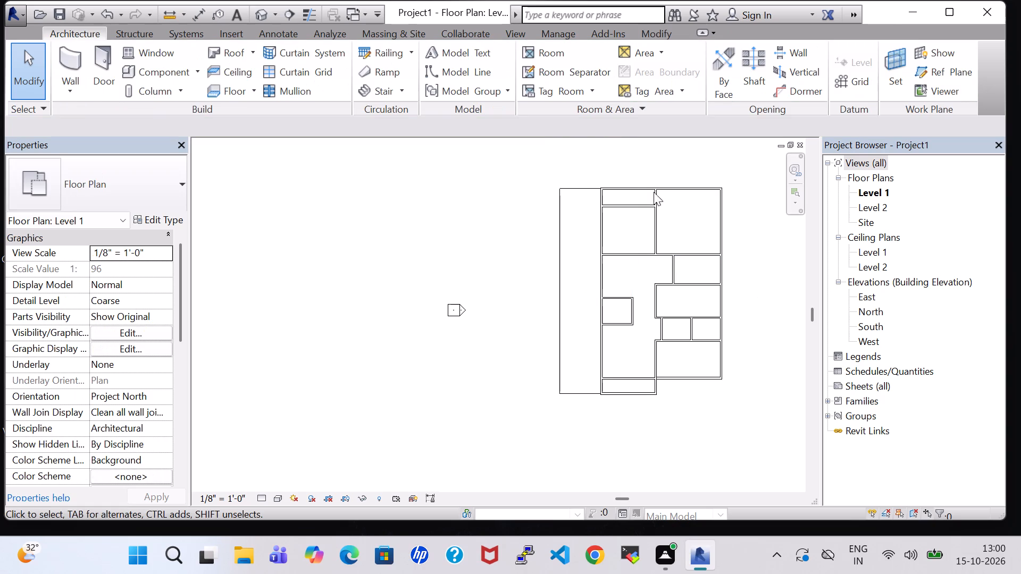
Place a Single-Flush 30" x 80" door in the northwest 8" partition, centred 1' - 10" from its east end and swinging north.
{"action": "left_click", "coordinate": [111, 57]}
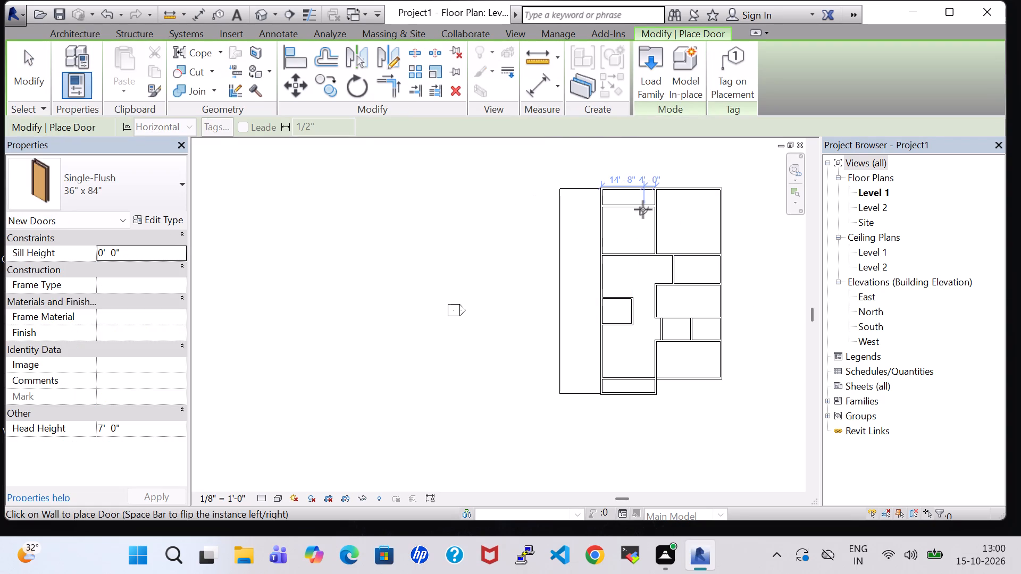
{"action": "left_click", "coordinate": [153, 157]}
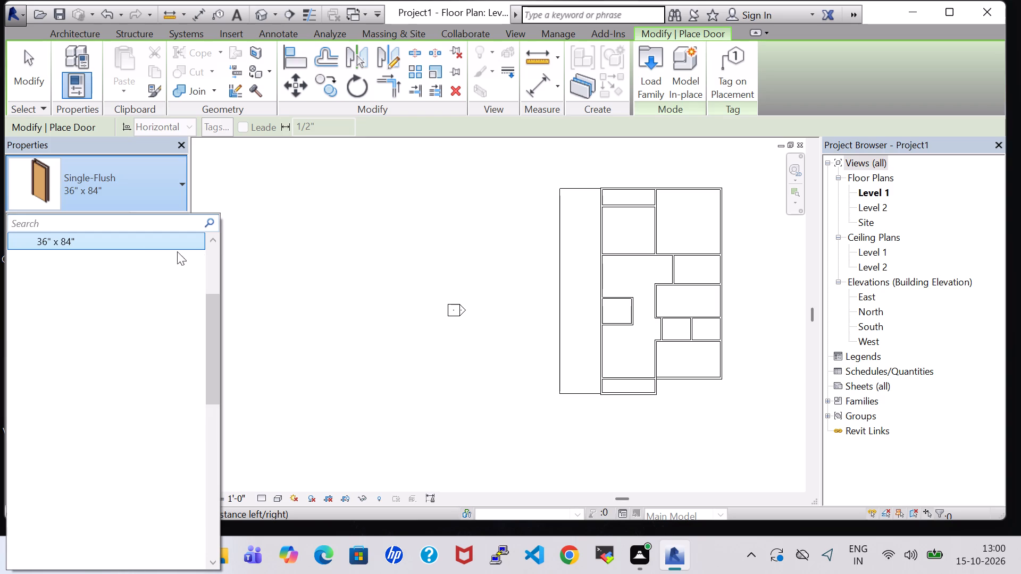
{"action": "triple_click", "coordinate": [219, 241]}
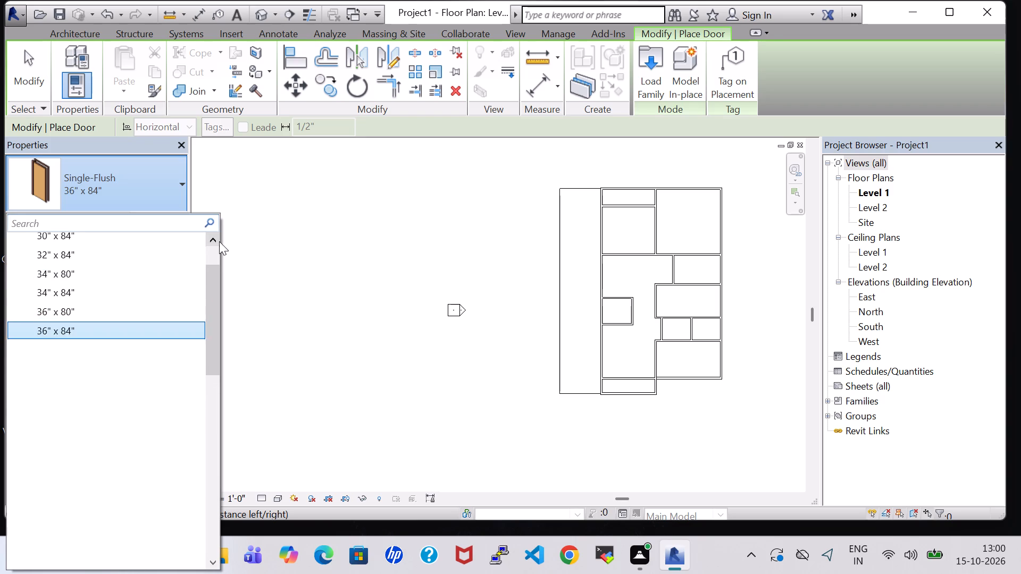
{"action": "double_click", "coordinate": [219, 241]}
{"action": "left_click", "coordinate": [86, 237]}
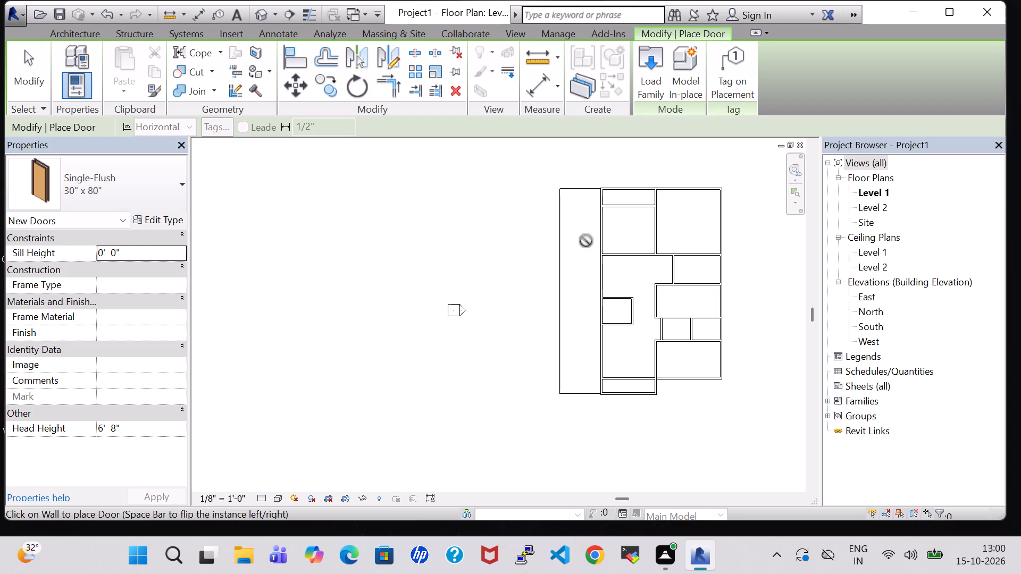
{"action": "scroll", "coordinate": [638, 202], "scroll_direction": "up", "scroll_amount": 7}
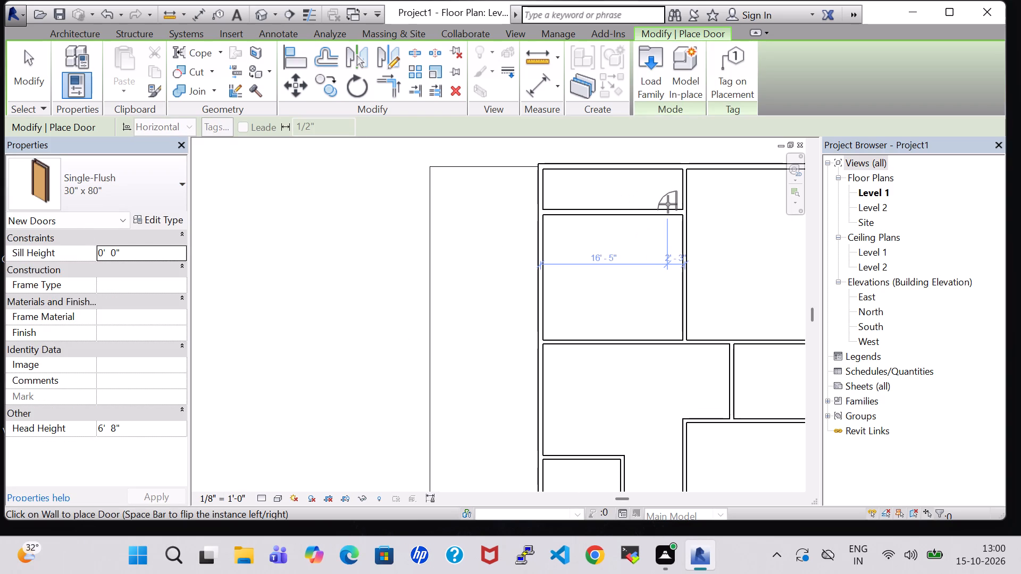
{"action": "scroll", "coordinate": [668, 204], "scroll_direction": "up", "scroll_amount": 4}
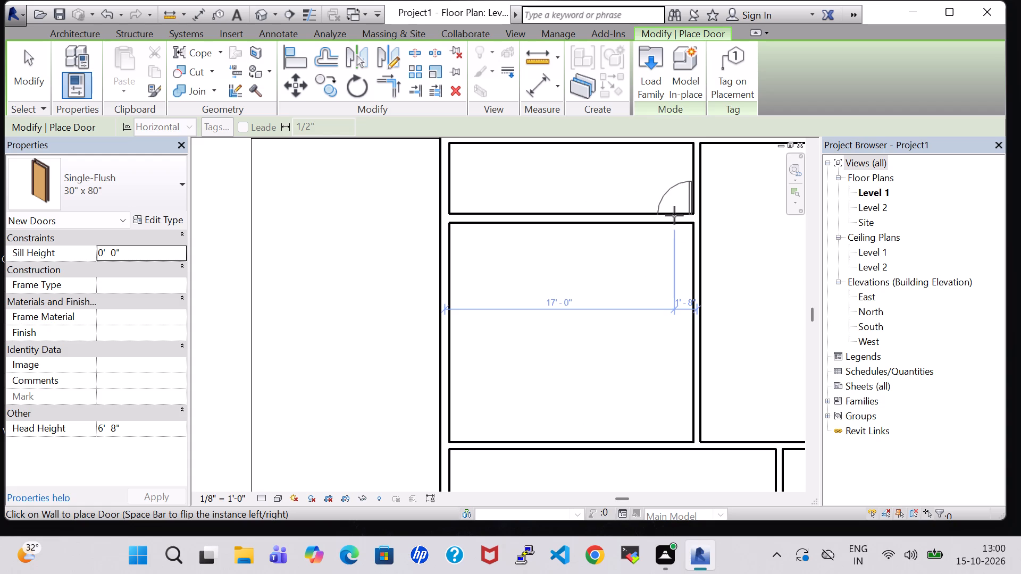
{"action": "left_click", "coordinate": [673, 215]}
{"action": "scroll", "coordinate": [646, 223], "scroll_direction": "down", "scroll_amount": 7}
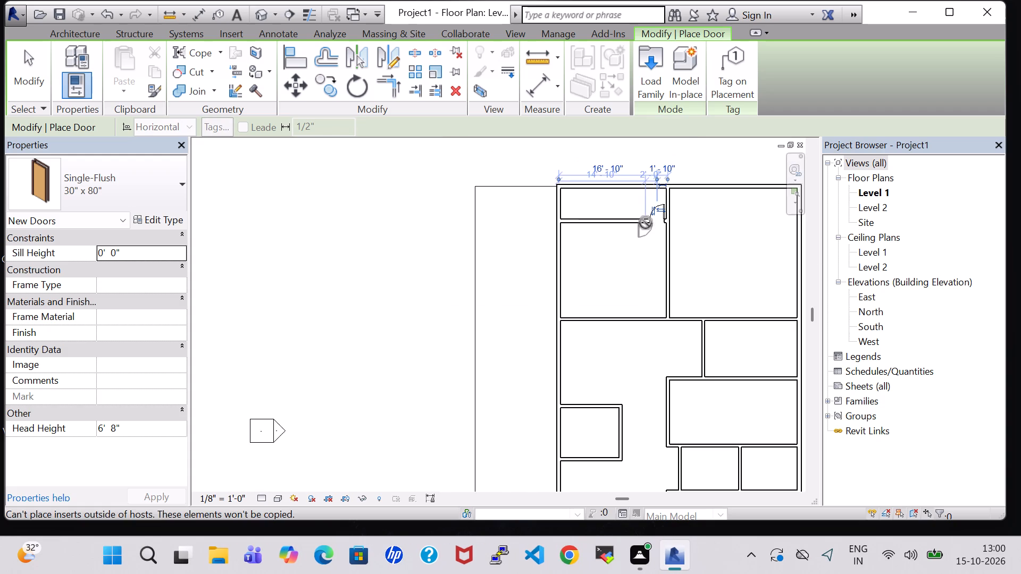
{"action": "key", "text": "Escape"}
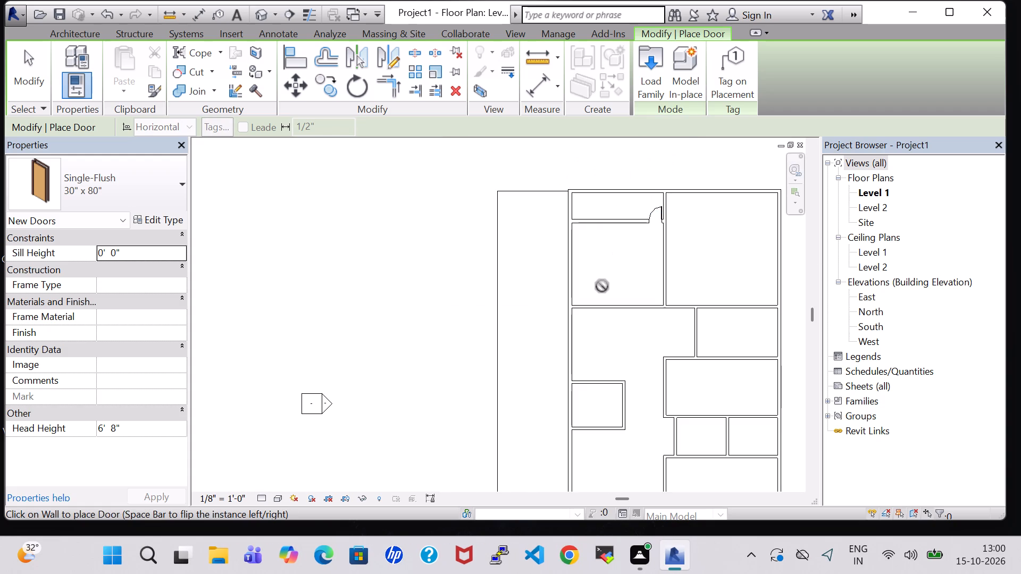
Split the northwest room's 6" south wall at the room's east wall and 9' - 2" from the west exterior wall.
{"action": "scroll", "coordinate": [602, 286], "scroll_direction": "down", "scroll_amount": 2}
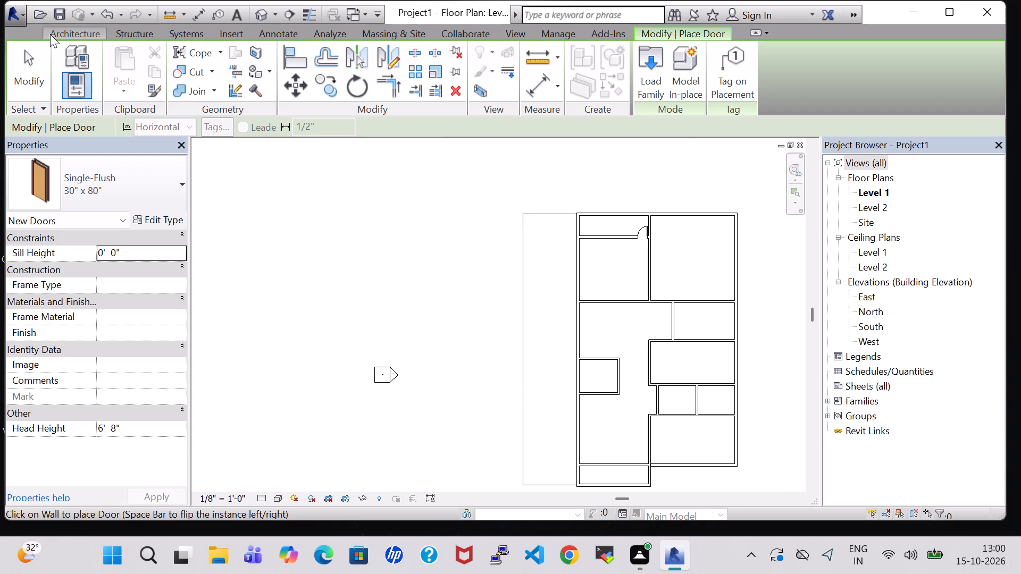
{"action": "left_click", "coordinate": [67, 41]}
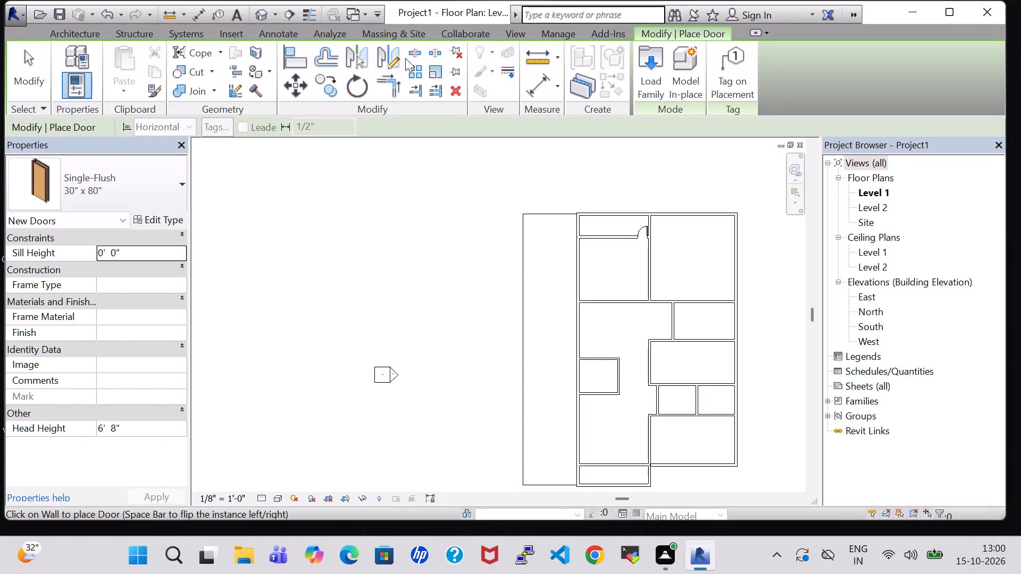
{"action": "left_click", "coordinate": [415, 55]}
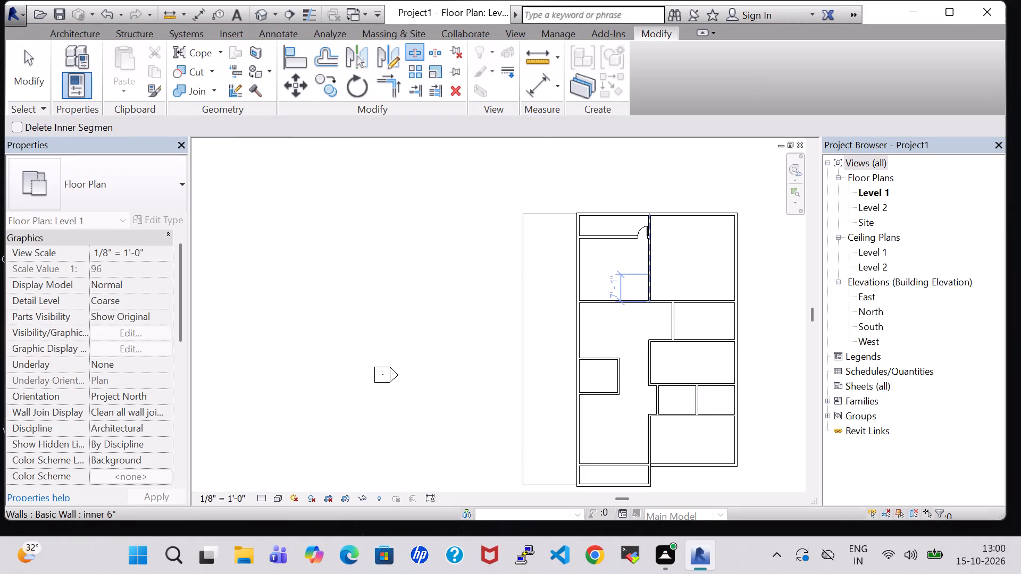
{"action": "scroll", "coordinate": [643, 301], "scroll_direction": "up", "scroll_amount": 6}
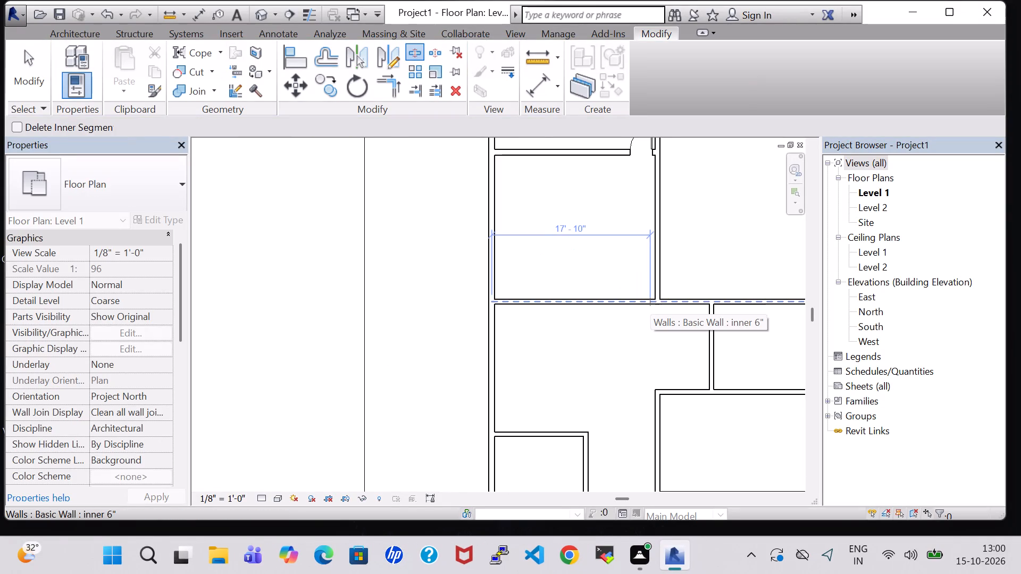
{"action": "scroll", "coordinate": [650, 305], "scroll_direction": "up", "scroll_amount": 5}
{"action": "left_click", "coordinate": [664, 305]}
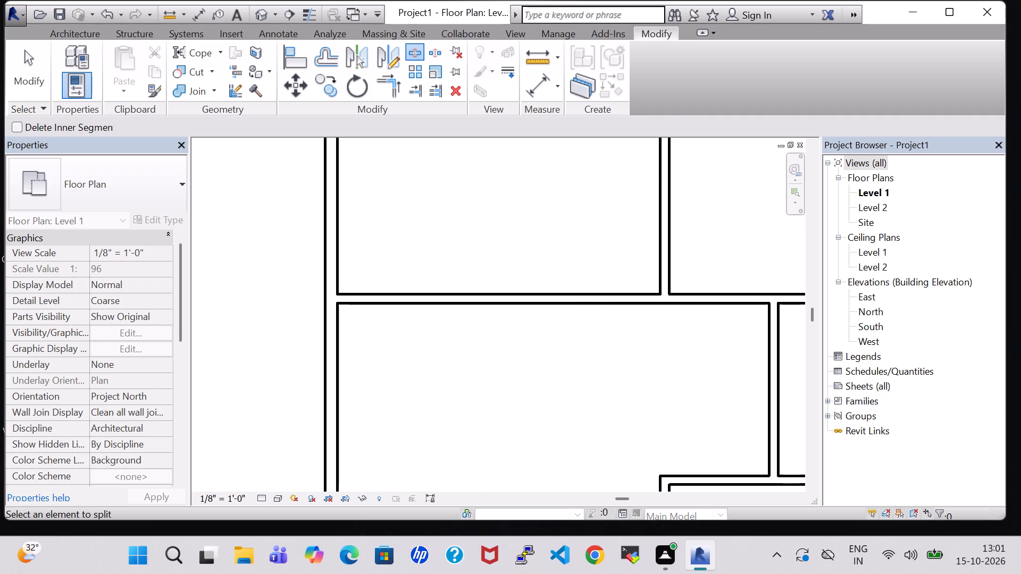
{"action": "scroll", "coordinate": [523, 285], "scroll_direction": "down", "scroll_amount": 2}
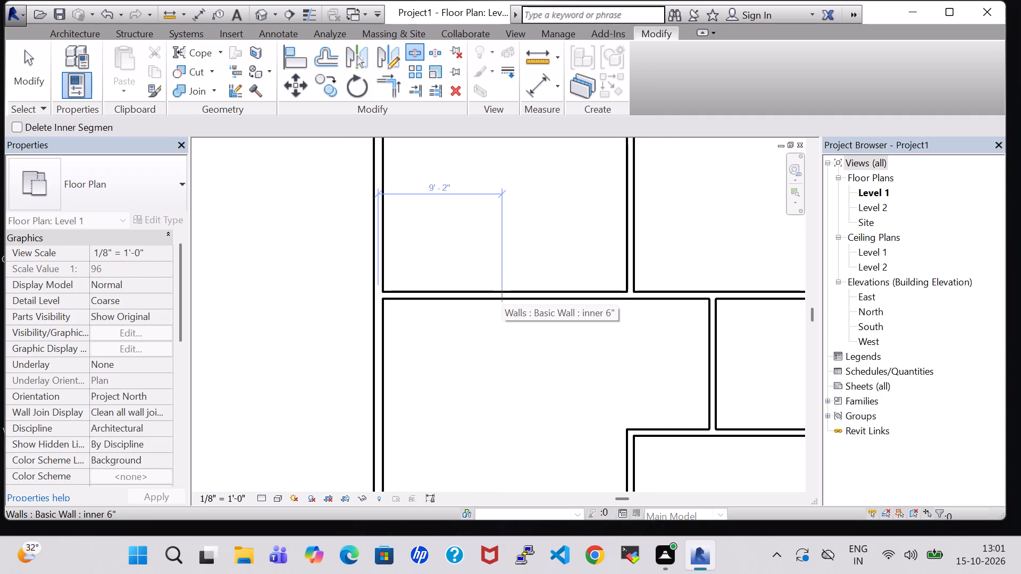
{"action": "left_click", "coordinate": [501, 295]}
{"action": "key", "text": "Escape"}
{"action": "key", "text": "Escape"}
Delete the split wall segment between the remaining western stub and the northwest room's east wall.
{"action": "left_click", "coordinate": [543, 301]}
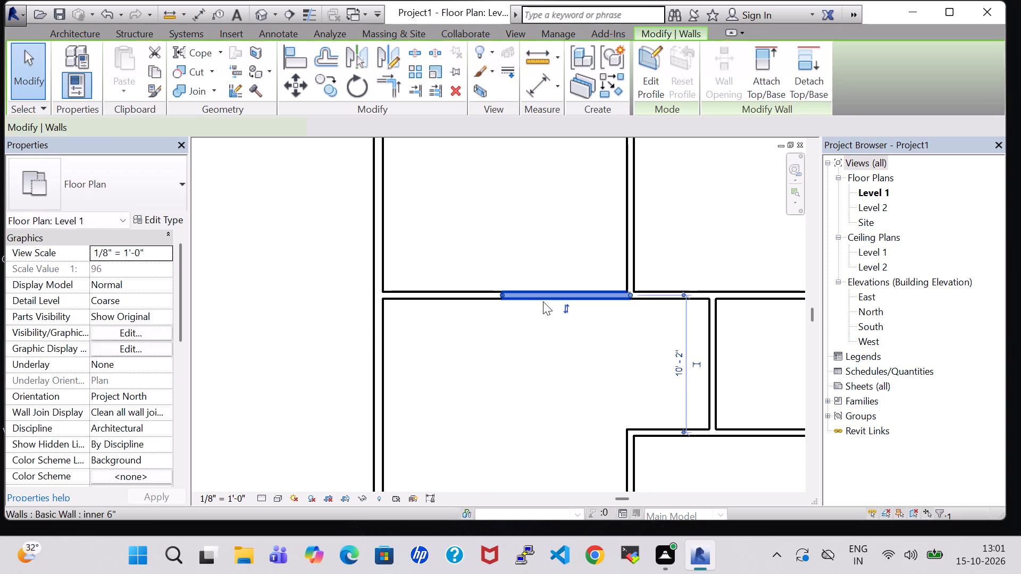
{"action": "key", "text": "Delete"}
{"action": "scroll", "coordinate": [501, 231], "scroll_direction": "down", "scroll_amount": 6}
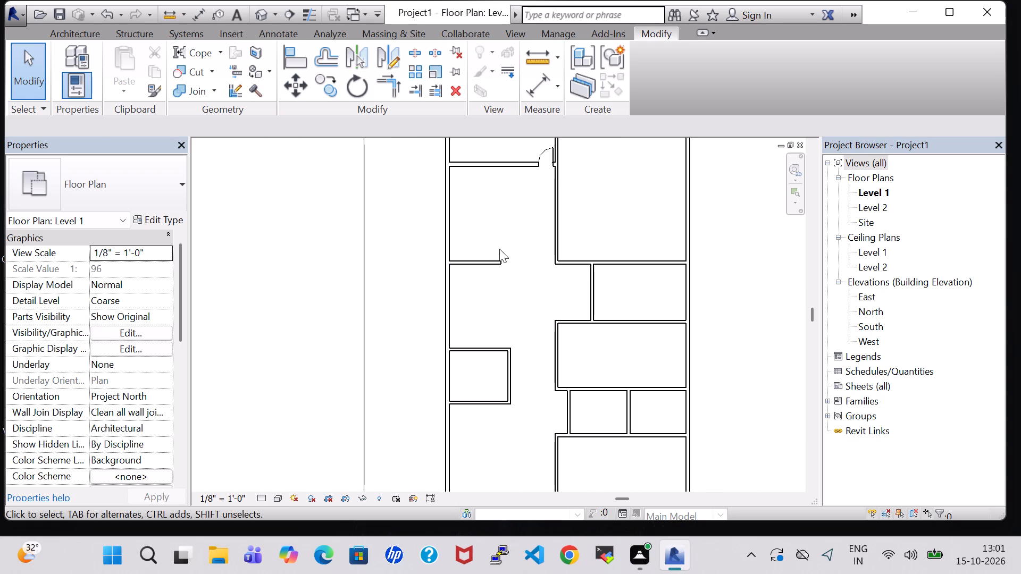
{"action": "left_click", "coordinate": [501, 261]}
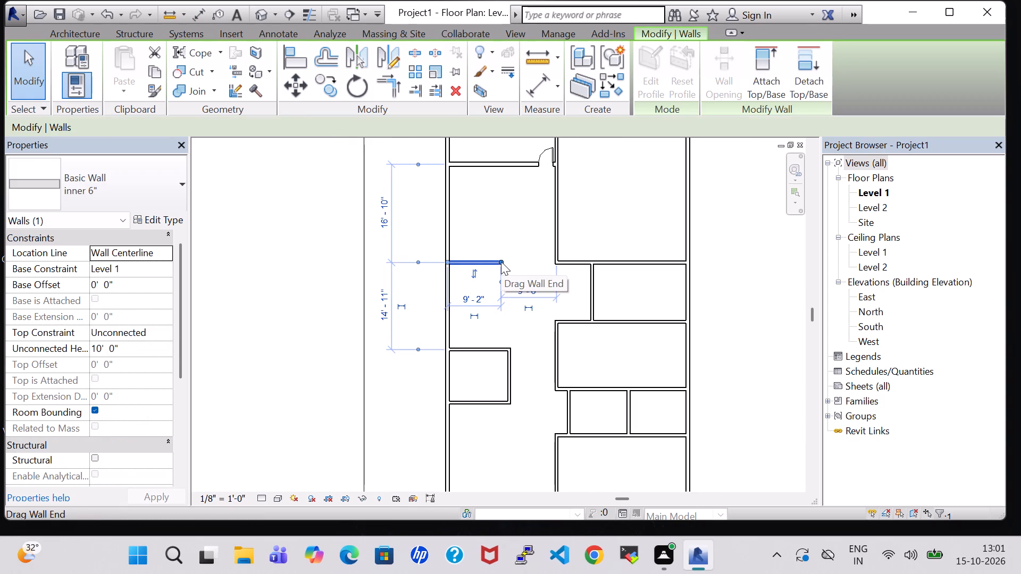
{"action": "left_click", "coordinate": [506, 218]}
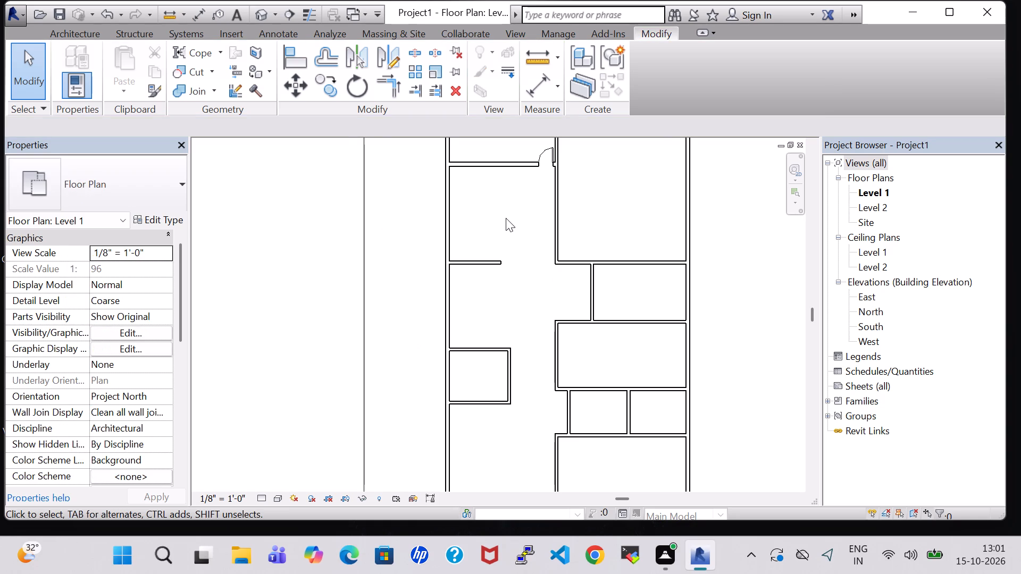
Place a Single-Flush 34" x 84" door in the northeast room's south wall, 2' - 1" from its west wall, hinged west and swinging in.
{"action": "scroll", "coordinate": [506, 218], "scroll_direction": "down", "scroll_amount": 2}
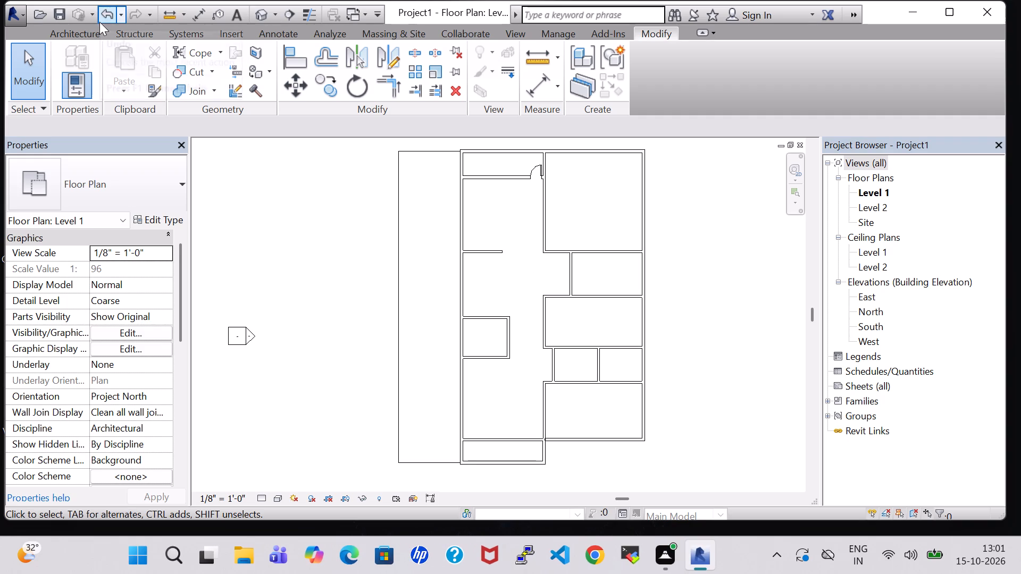
{"action": "left_click", "coordinate": [59, 32]}
{"action": "left_click", "coordinate": [113, 55]}
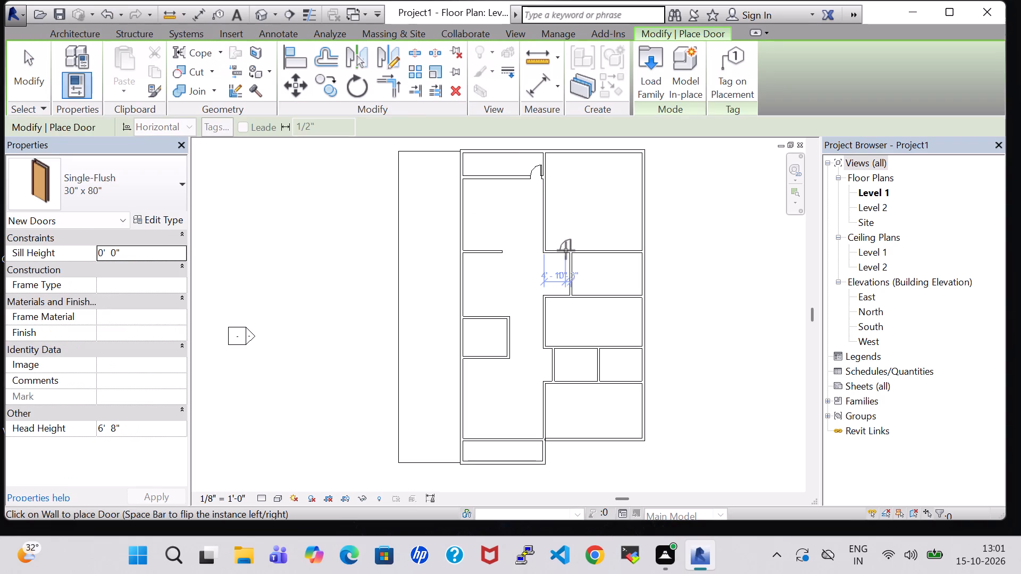
{"action": "left_click", "coordinate": [119, 175]}
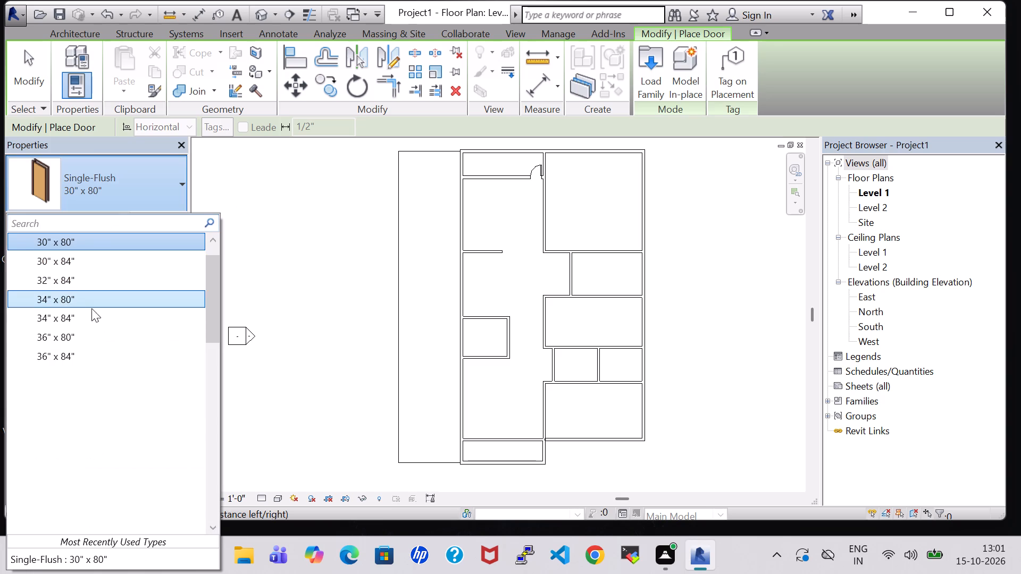
{"action": "left_click", "coordinate": [91, 317]}
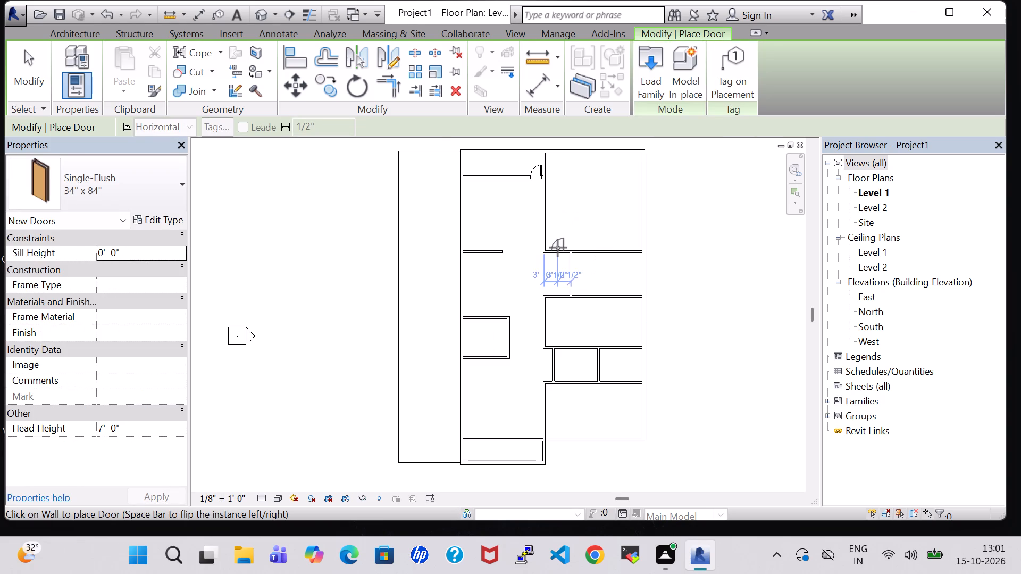
{"action": "scroll", "coordinate": [558, 248], "scroll_direction": "up", "scroll_amount": 5}
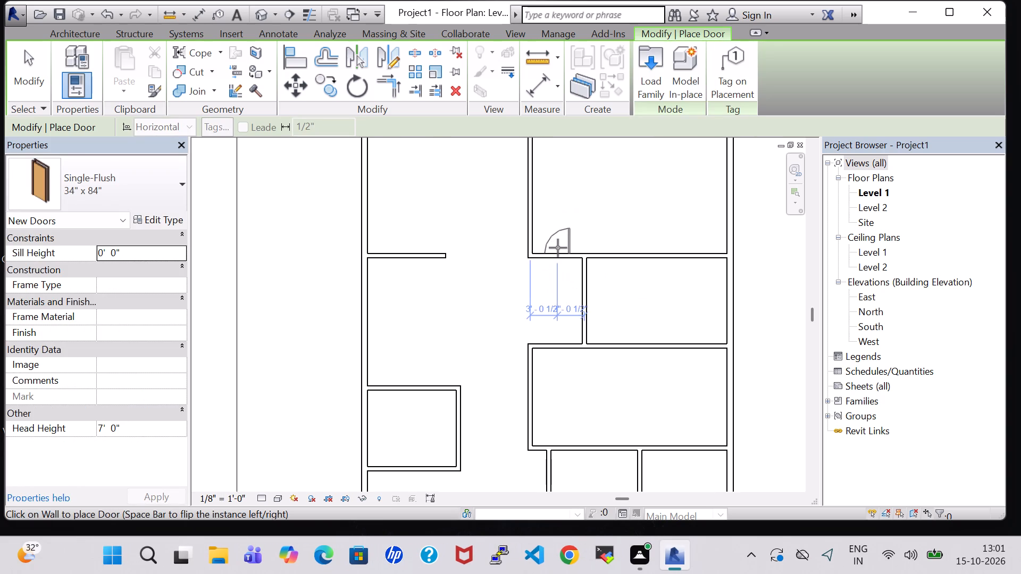
{"action": "key", "text": "space"}
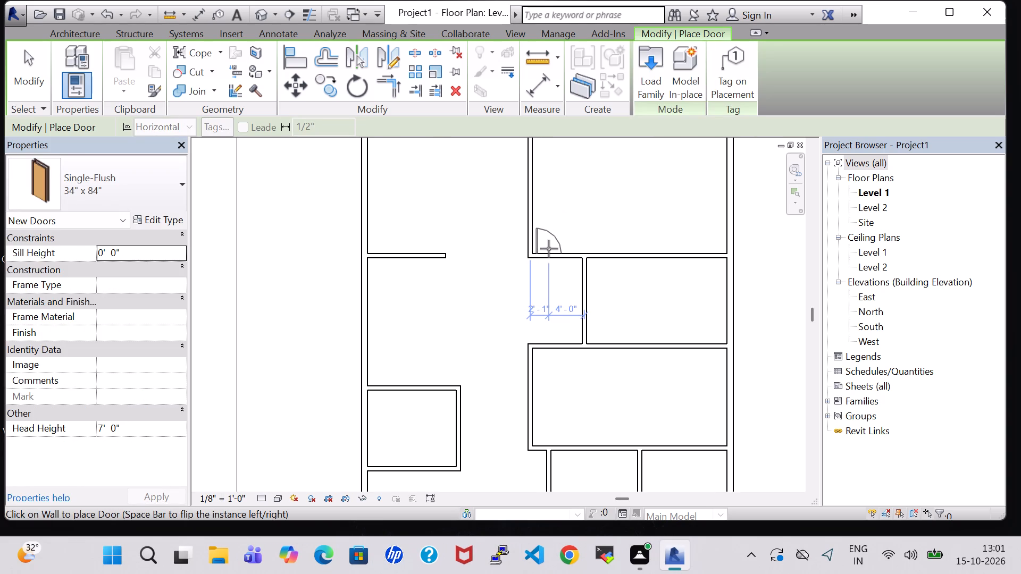
{"action": "left_click", "coordinate": [549, 249]}
{"action": "key", "text": "Escape"}
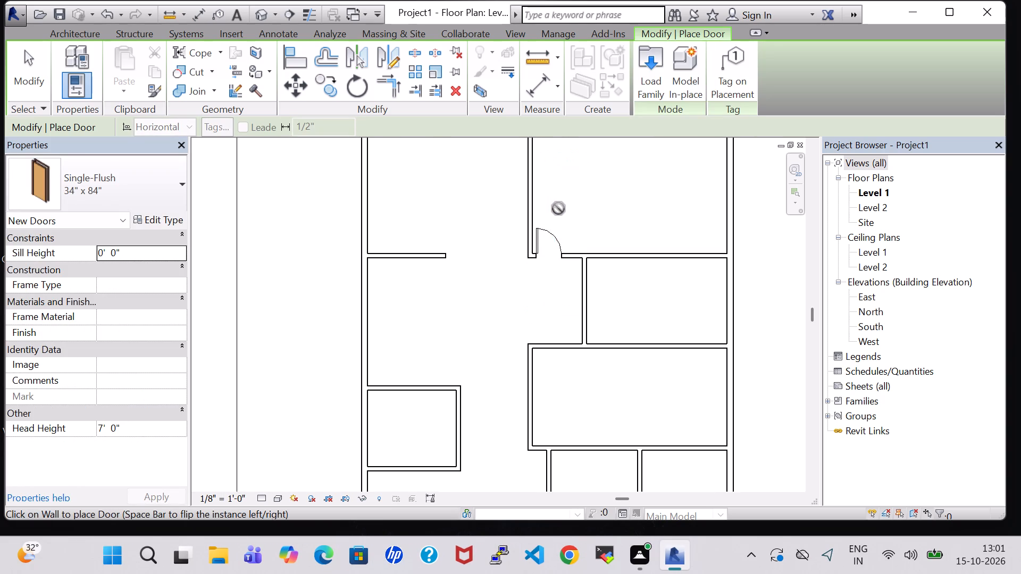
Place a Single-Flush 30" x 80" door in the small room's north wall below the northeast room, 1' - 11" from its west wall, swinging in.
{"action": "scroll", "coordinate": [558, 208], "scroll_direction": "down", "scroll_amount": 2}
{"action": "left_click", "coordinate": [91, 181]}
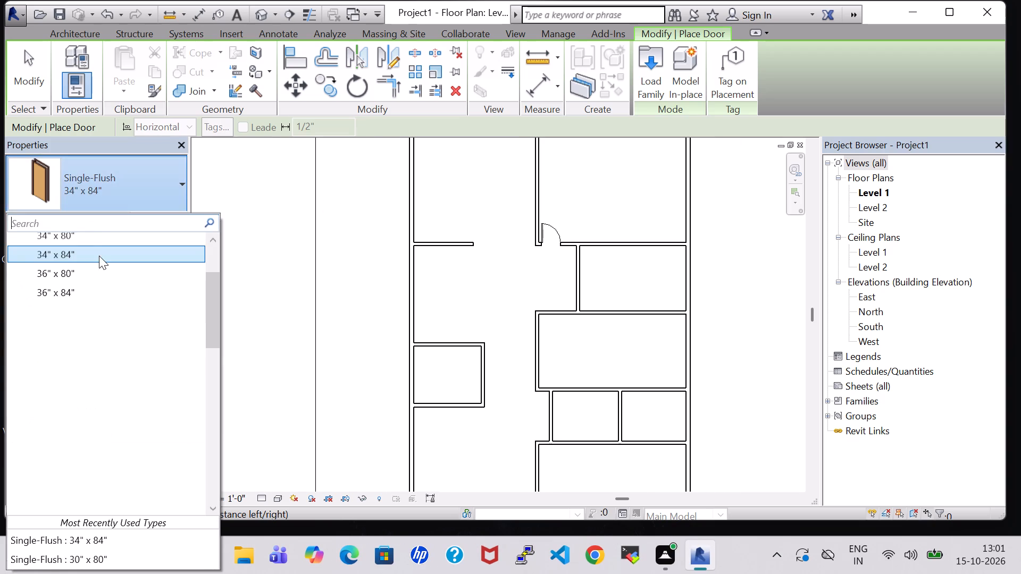
{"action": "scroll", "coordinate": [101, 235], "scroll_direction": "up", "scroll_amount": 3}
{"action": "left_click", "coordinate": [99, 276]}
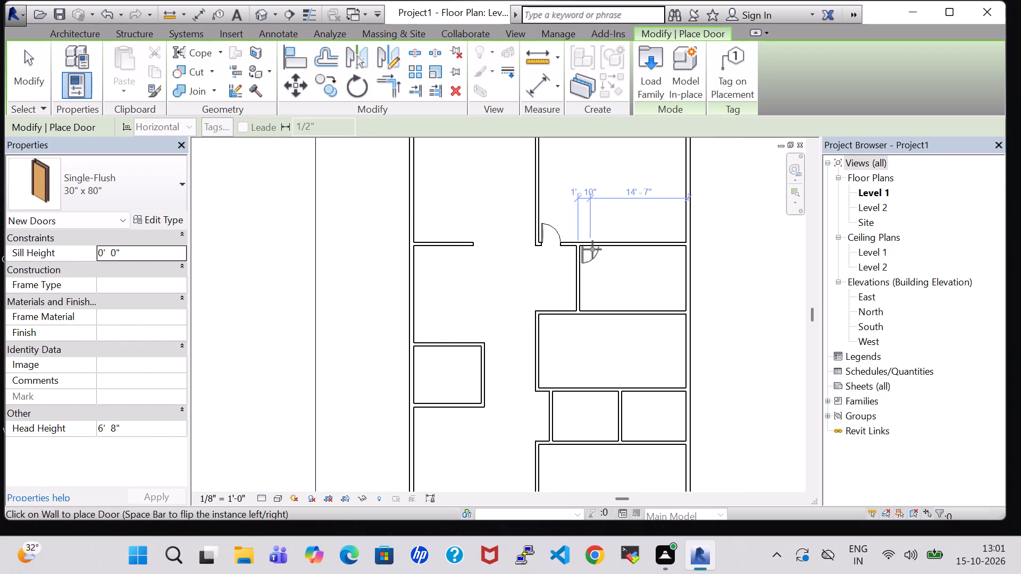
{"action": "scroll", "coordinate": [592, 249], "scroll_direction": "up", "scroll_amount": 4}
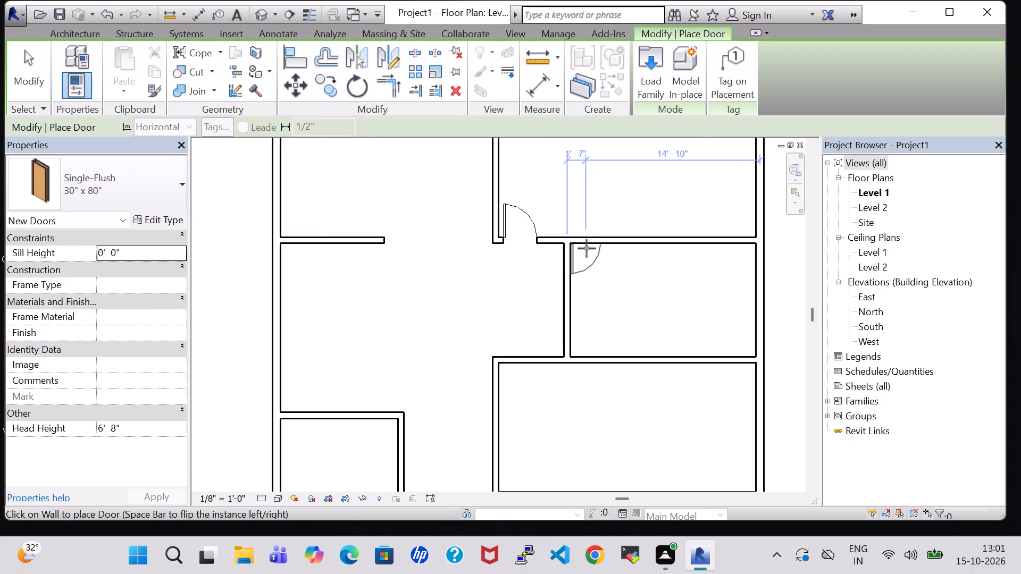
{"action": "left_click", "coordinate": [590, 249]}
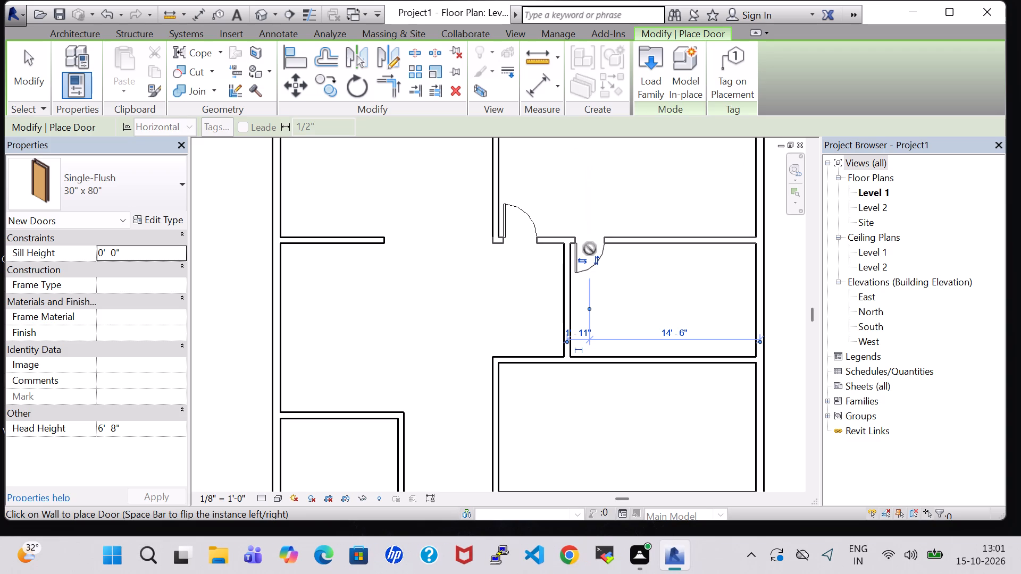
{"action": "key", "text": "Escape"}
{"action": "key", "text": "Escape"}
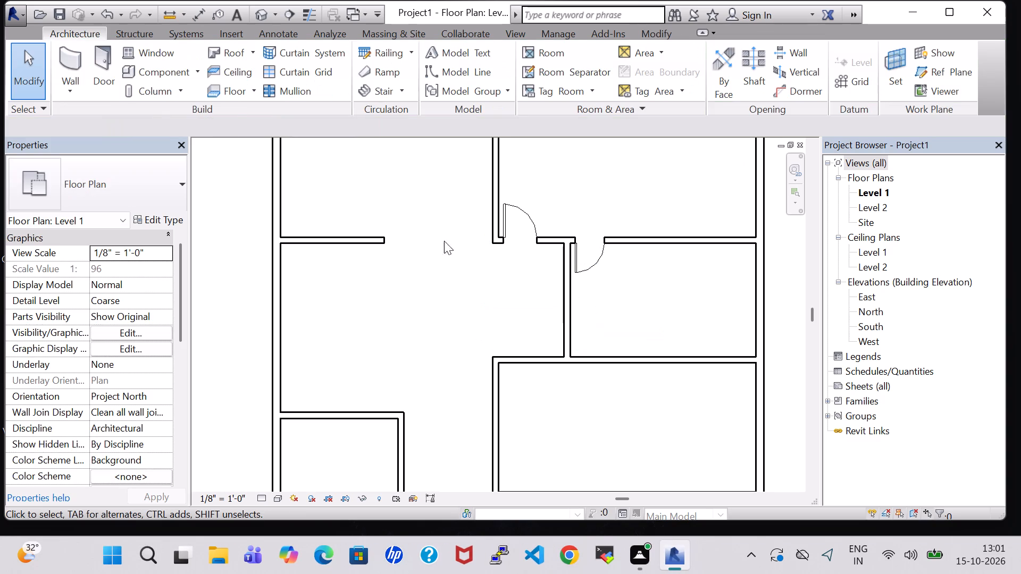
Place a Single-Flush 34" x 84" door in the middle east room's north wall, 1' - 11" from its west wall, hinged west and swinging in.
{"action": "left_click", "coordinate": [98, 60]}
{"action": "left_click", "coordinate": [118, 174]}
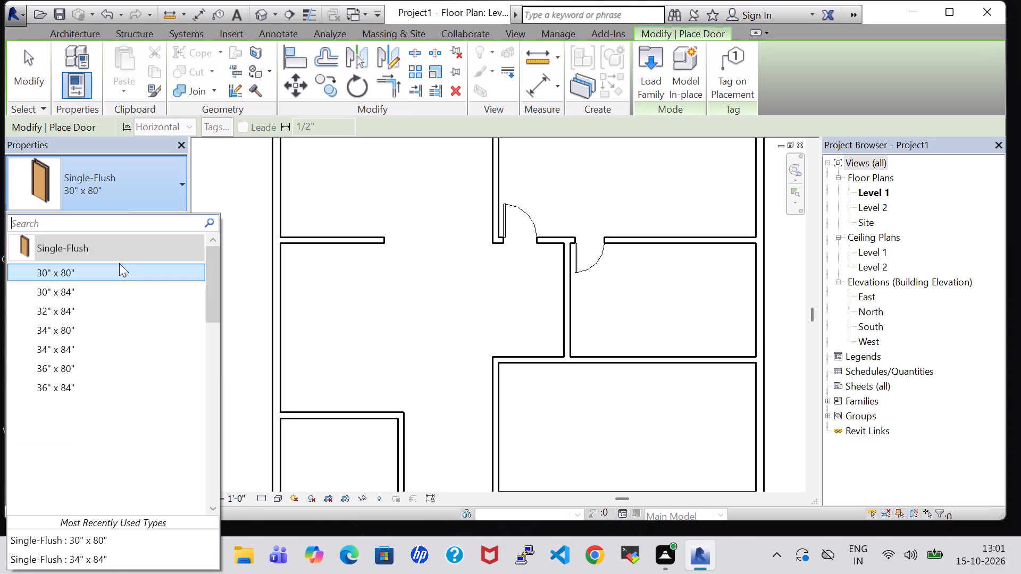
{"action": "left_click", "coordinate": [119, 344]}
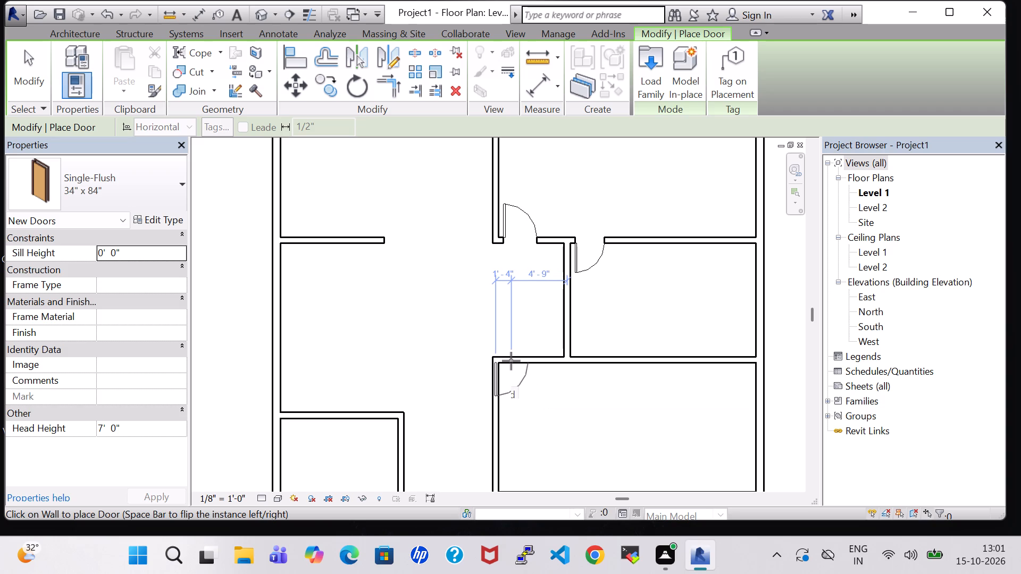
{"action": "left_click", "coordinate": [518, 361]}
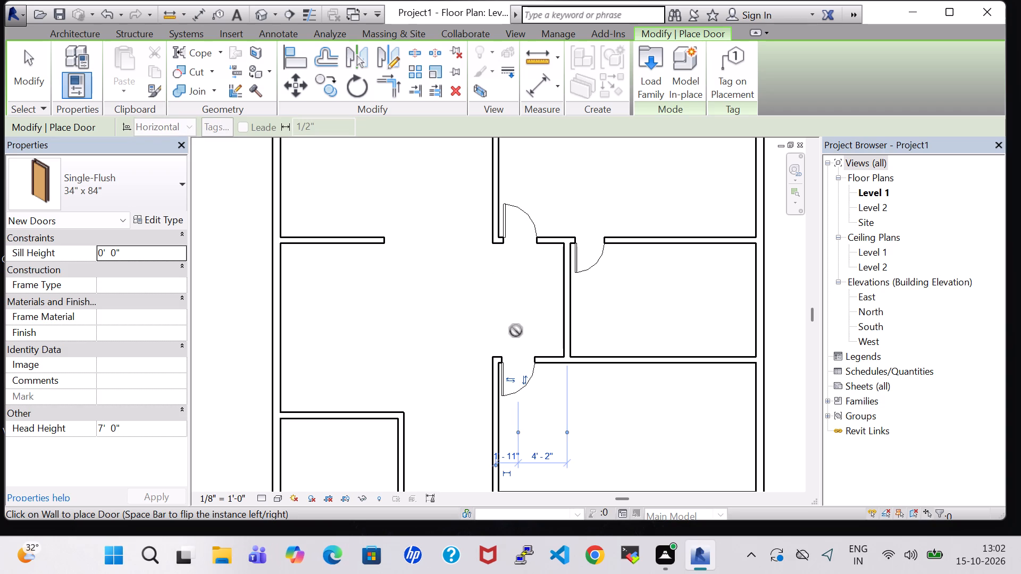
{"action": "scroll", "coordinate": [516, 331], "scroll_direction": "down", "scroll_amount": 7}
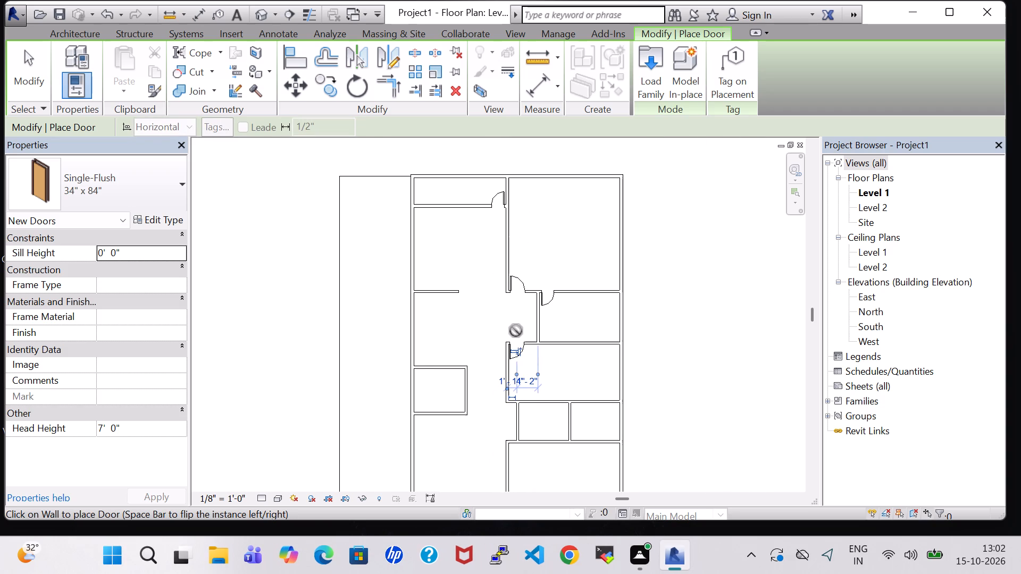
{"action": "key", "text": "Escape"}
{"action": "key", "text": "Escape"}
{"action": "scroll", "coordinate": [516, 331], "scroll_direction": "down", "scroll_amount": 1}
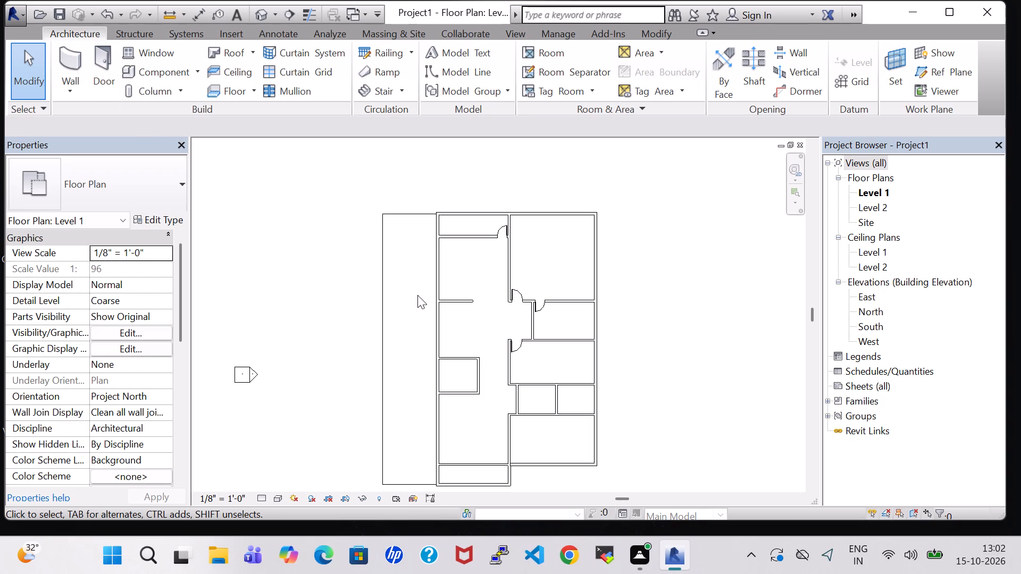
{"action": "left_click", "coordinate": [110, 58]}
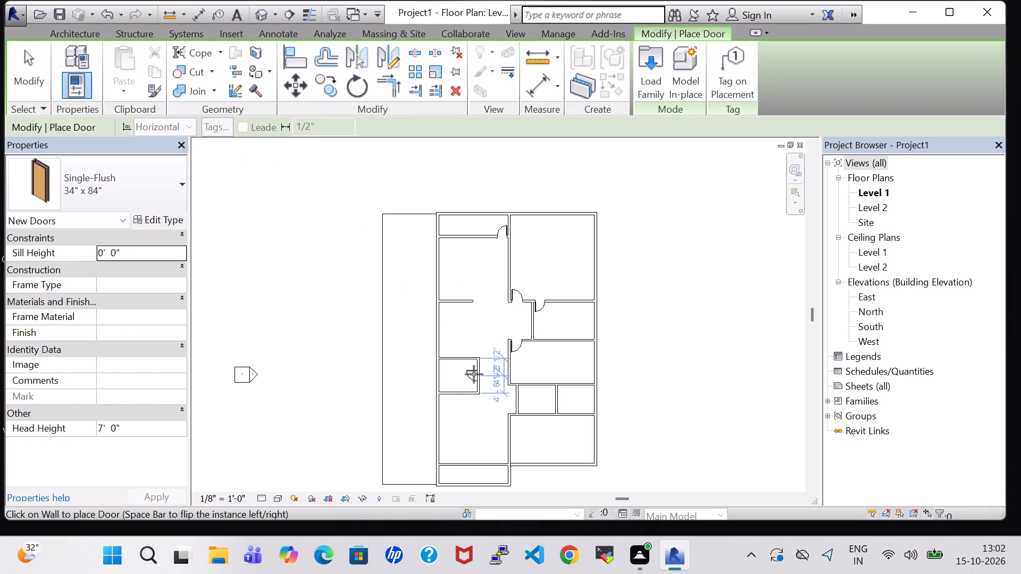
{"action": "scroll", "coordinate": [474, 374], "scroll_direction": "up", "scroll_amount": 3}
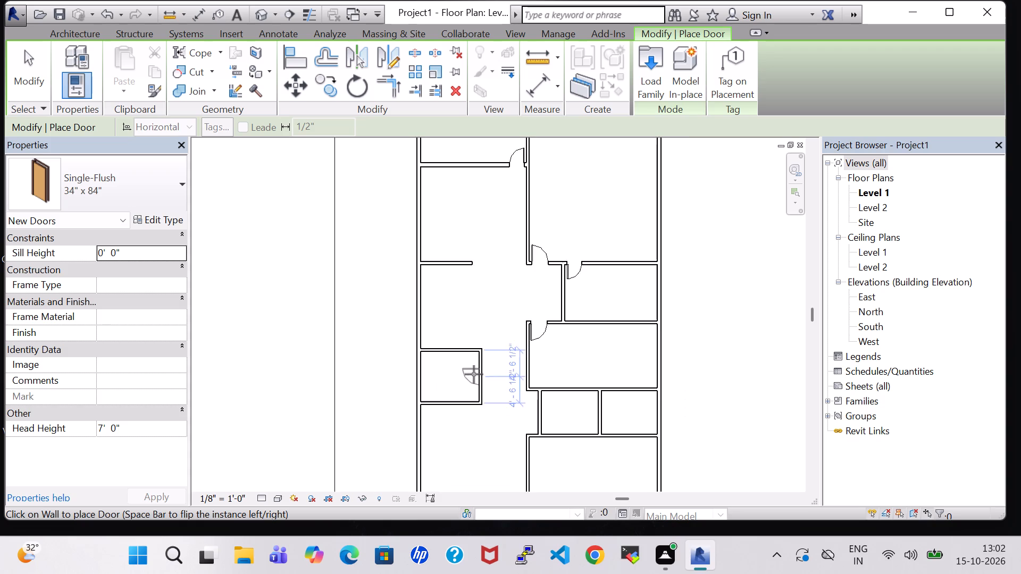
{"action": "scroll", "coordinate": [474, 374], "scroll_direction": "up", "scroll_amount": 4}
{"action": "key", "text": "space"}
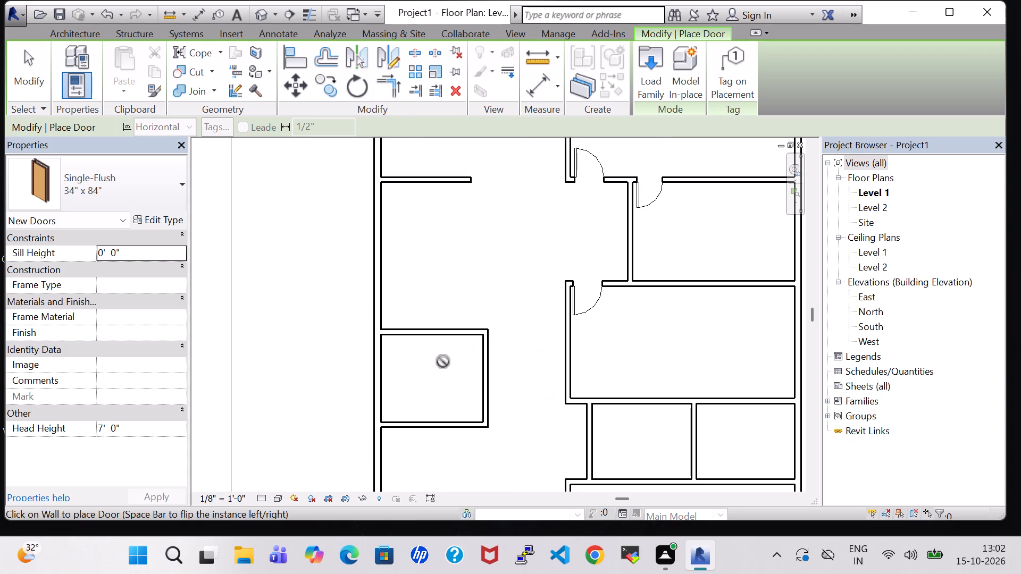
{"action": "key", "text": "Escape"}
Split the small west room's 6" east wall 2' - 1" from its north wall and again farther south, and delete the middle segment.
{"action": "left_click", "coordinate": [662, 30]}
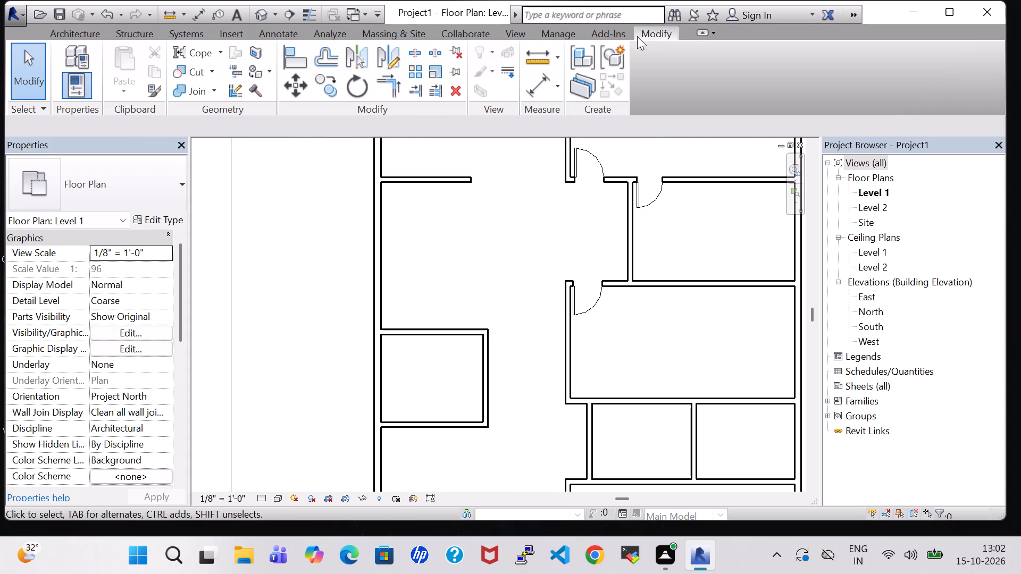
{"action": "left_click", "coordinate": [420, 47]}
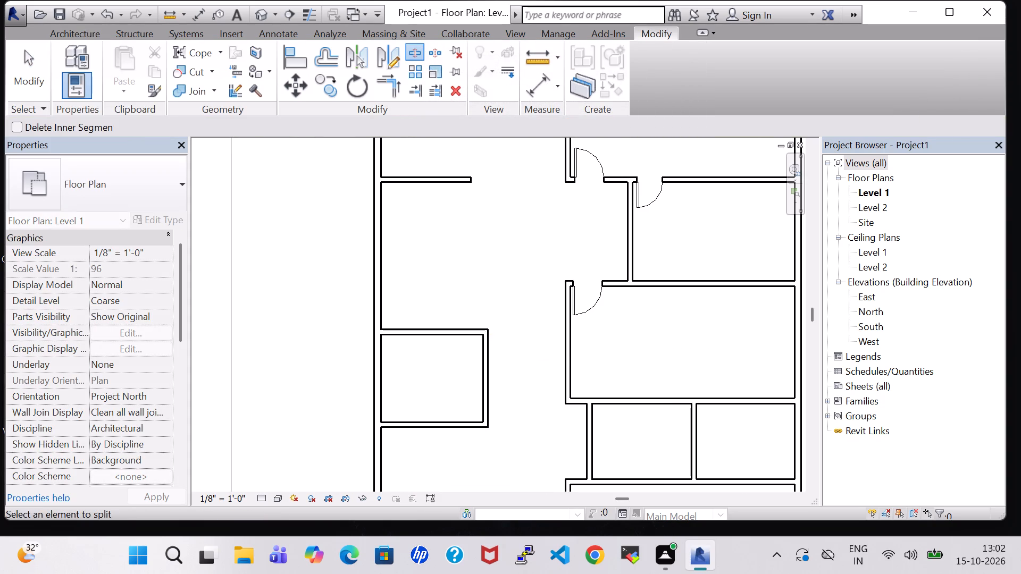
{"action": "left_click", "coordinate": [488, 353]}
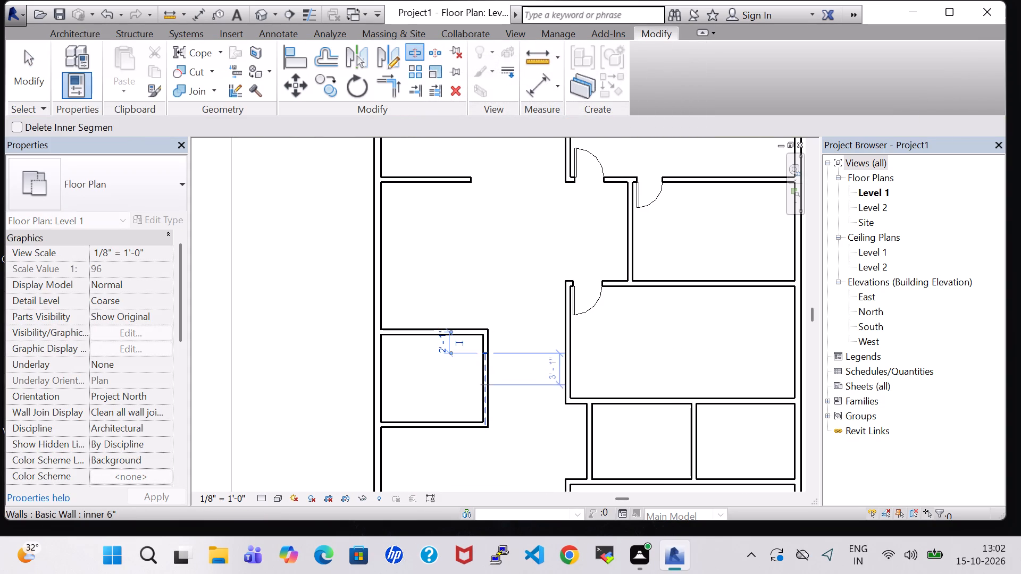
{"action": "left_click", "coordinate": [489, 393]}
{"action": "key", "text": "Escape"}
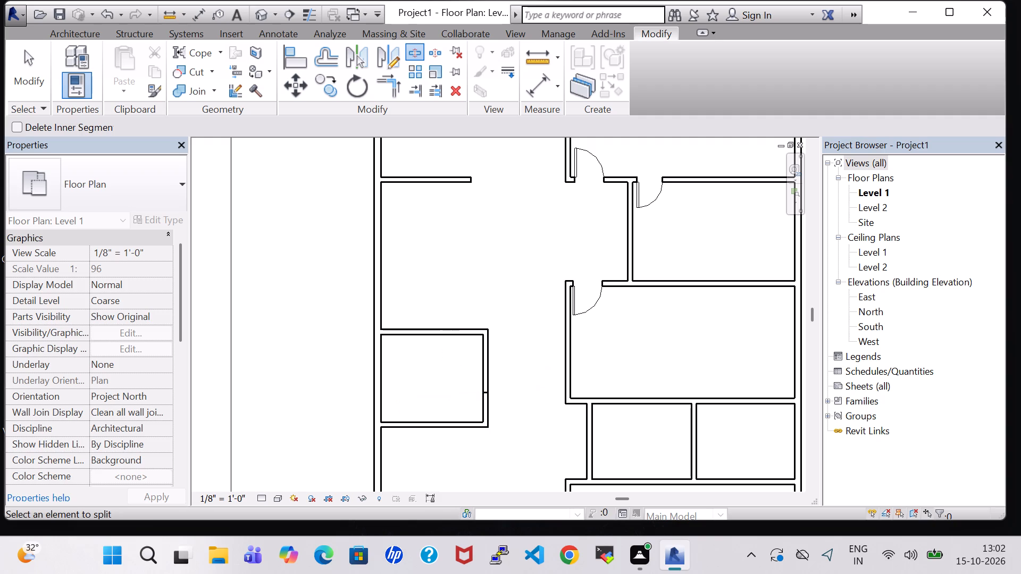
{"action": "key", "text": "Escape"}
{"action": "left_click", "coordinate": [488, 378]}
{"action": "key", "text": "Delete"}
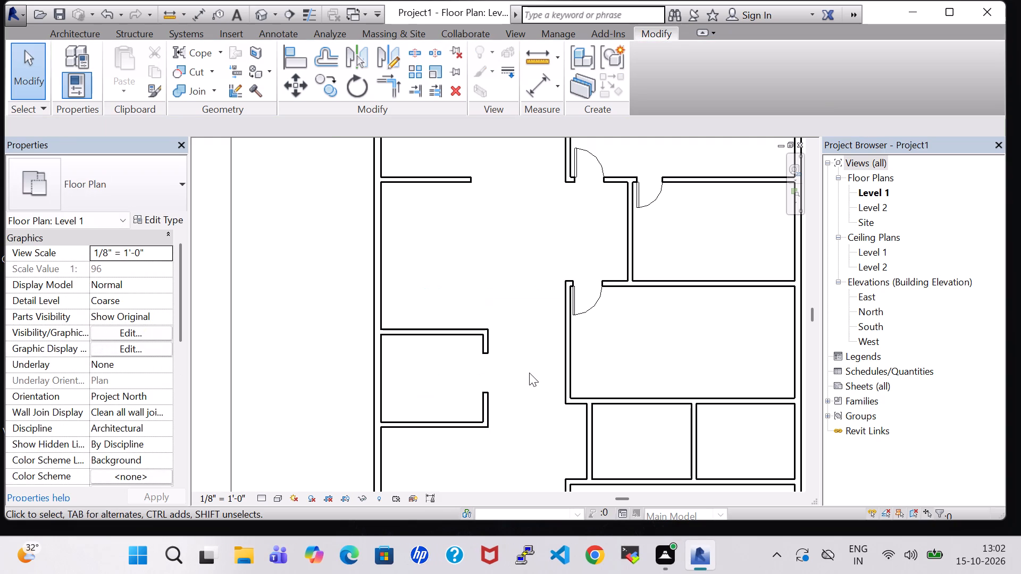
Nudge the southern stub of the small west room's east wall southward to widen the opening.
{"action": "left_click", "coordinate": [529, 373]}
{"action": "left_click", "coordinate": [491, 392]}
{"action": "key", "text": "Down"}
{"action": "key", "text": "Down"}
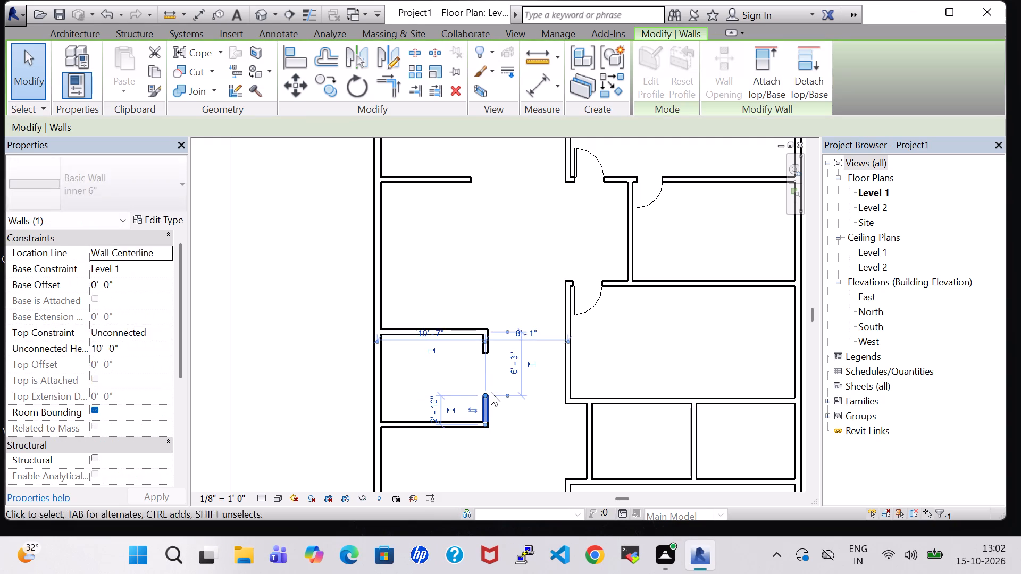
{"action": "left_click", "coordinate": [545, 373]}
{"action": "key", "text": "Down"}
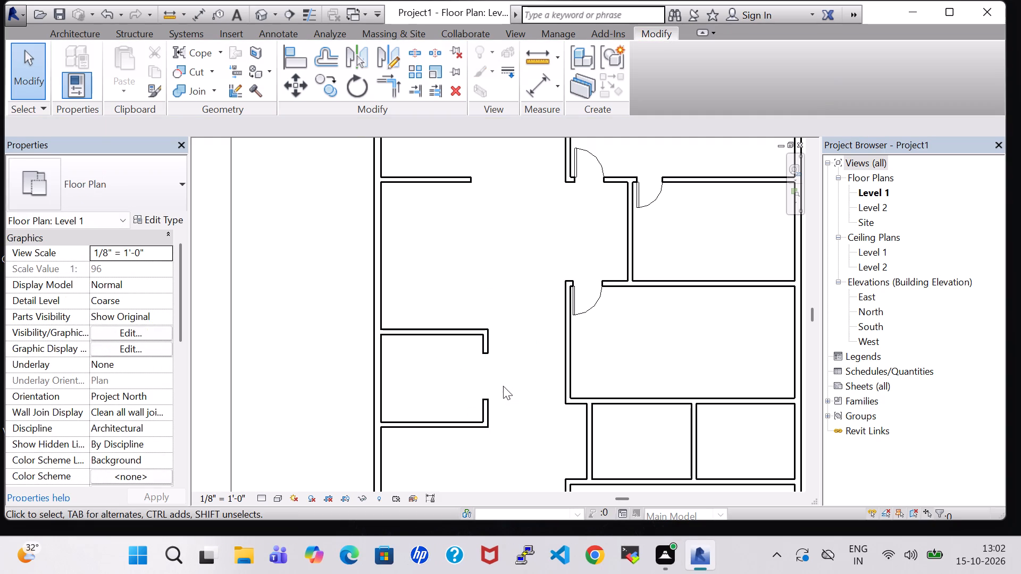
{"action": "left_click", "coordinate": [481, 402]}
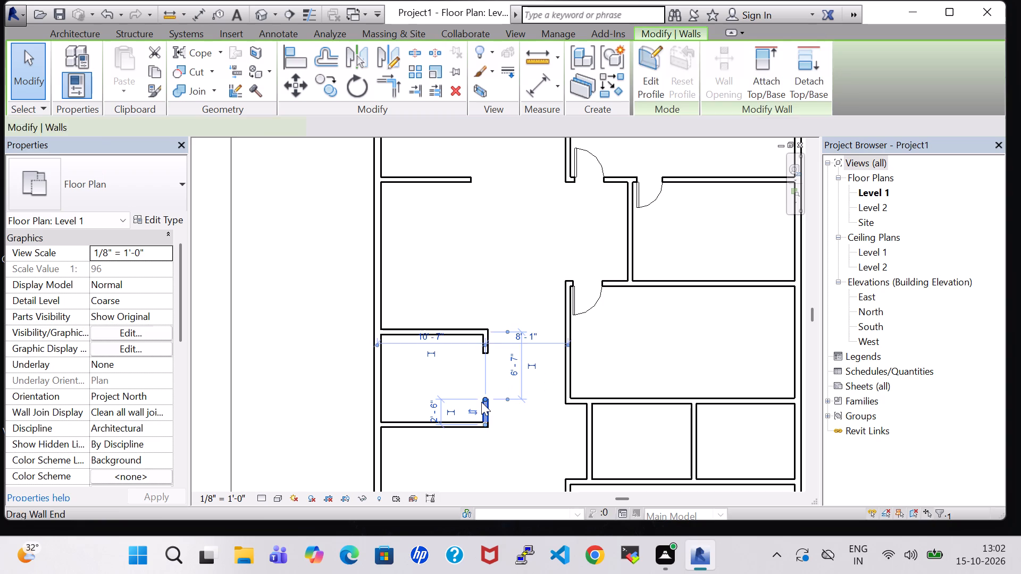
{"action": "key", "text": "Down"}
{"action": "left_click", "coordinate": [545, 426]}
Place a Single-Flush 34" x 84" door in the west wall of the western small southeast room, 2' - 0" from its south wall, swinging in.
{"action": "scroll", "coordinate": [545, 424], "scroll_direction": "down", "scroll_amount": 3}
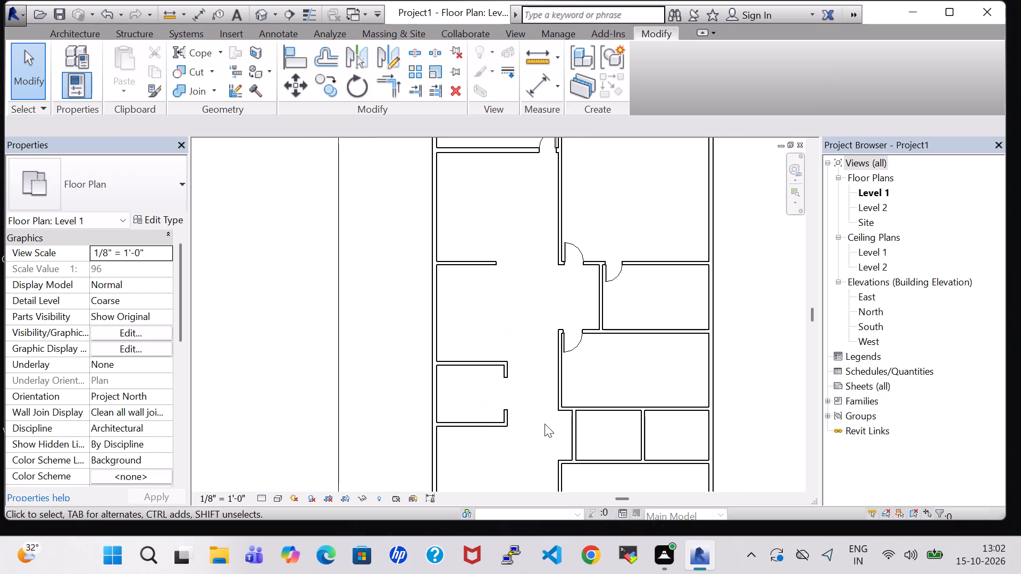
{"action": "left_click", "coordinate": [76, 32]}
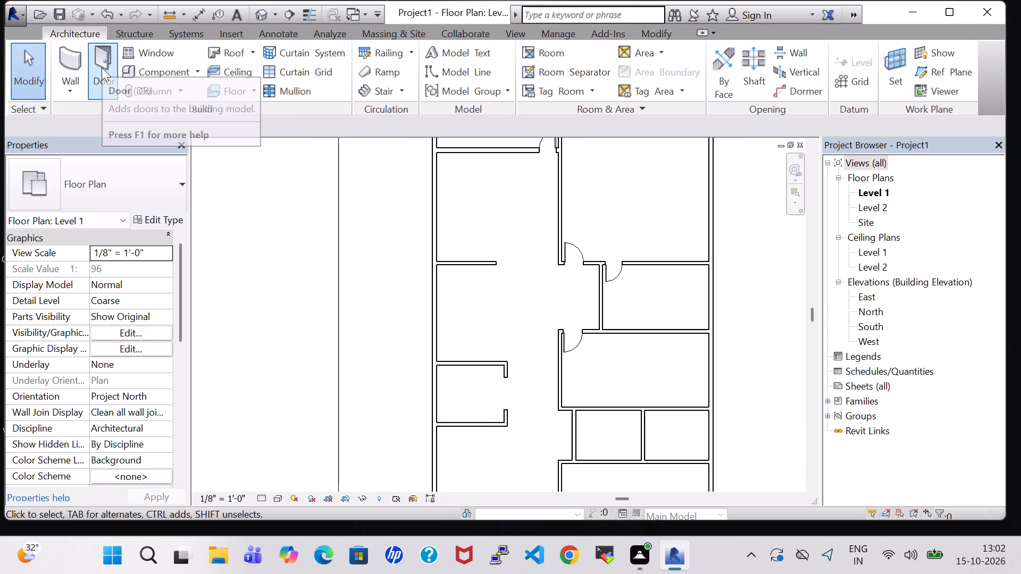
{"action": "left_click", "coordinate": [102, 67]}
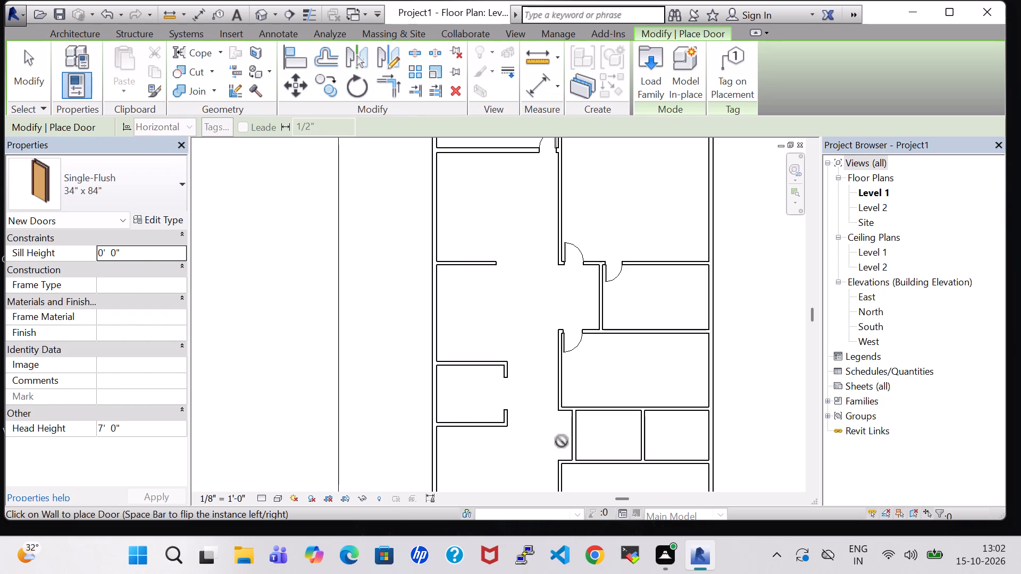
{"action": "scroll", "coordinate": [574, 445], "scroll_direction": "up", "scroll_amount": 3}
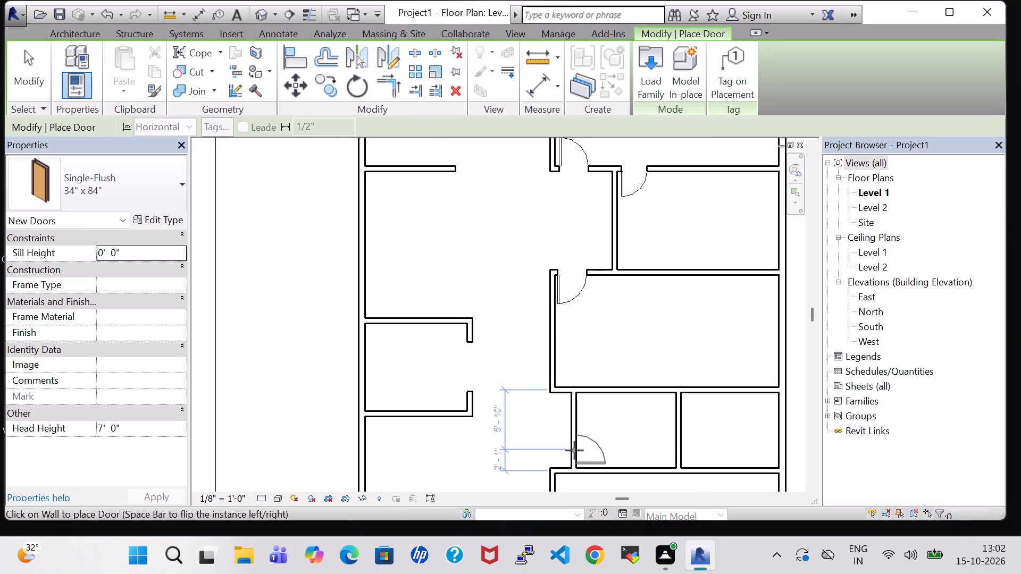
{"action": "left_click", "coordinate": [574, 450]}
{"action": "scroll", "coordinate": [551, 442], "scroll_direction": "down", "scroll_amount": 3}
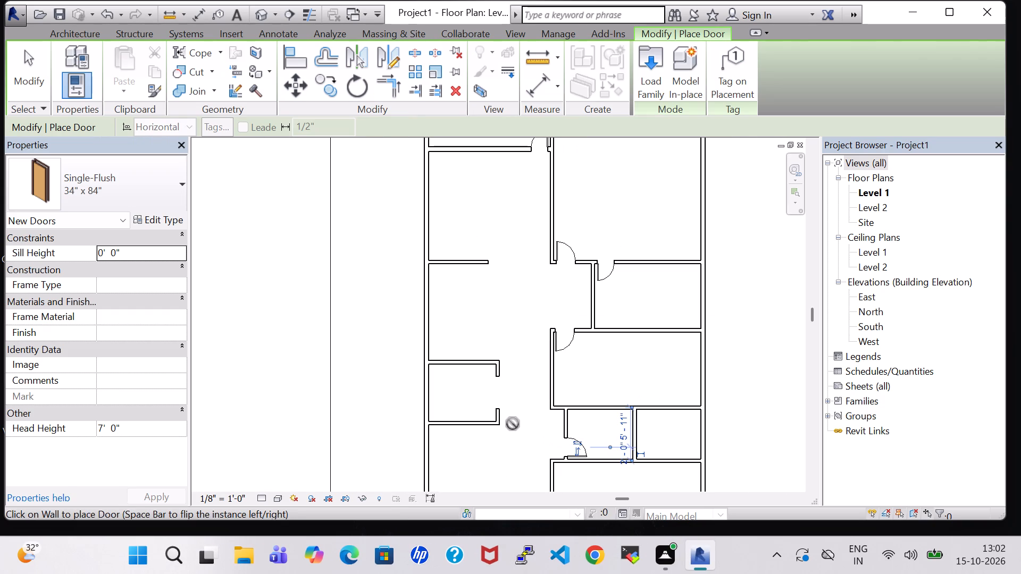
{"action": "key", "text": "Escape"}
{"action": "key", "text": "Escape"}
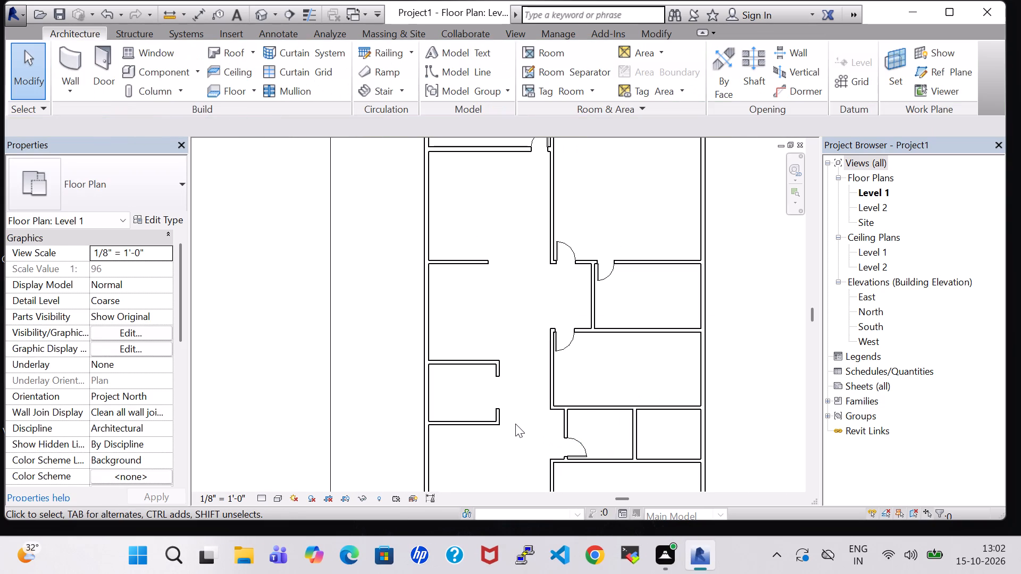
Place a Single-Flush 30" x 80" door in the eastern small room's north wall, 1' - 9" from its west wall, hinged west and swinging in.
{"action": "left_click", "coordinate": [98, 74]}
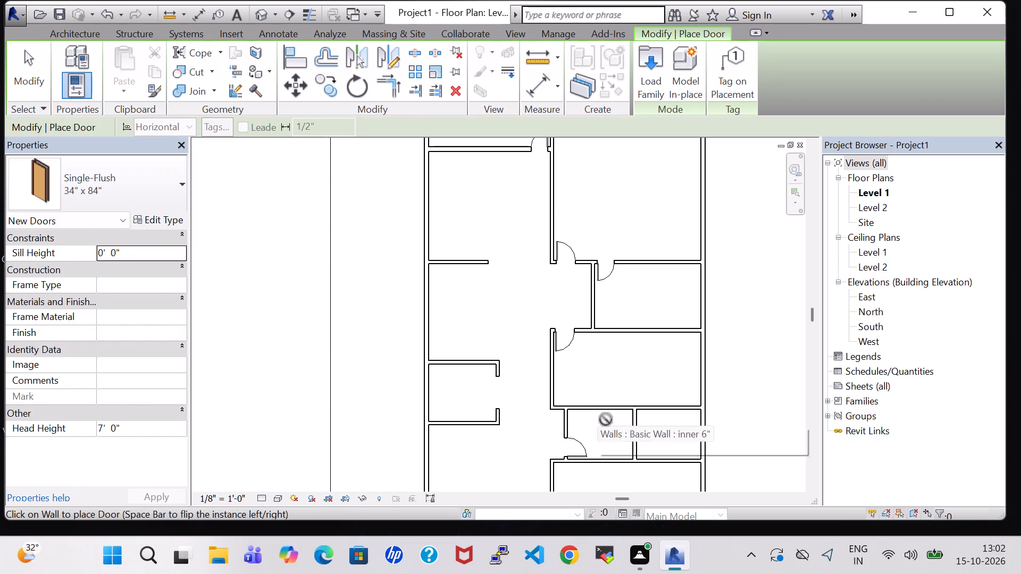
{"action": "left_click", "coordinate": [83, 190]}
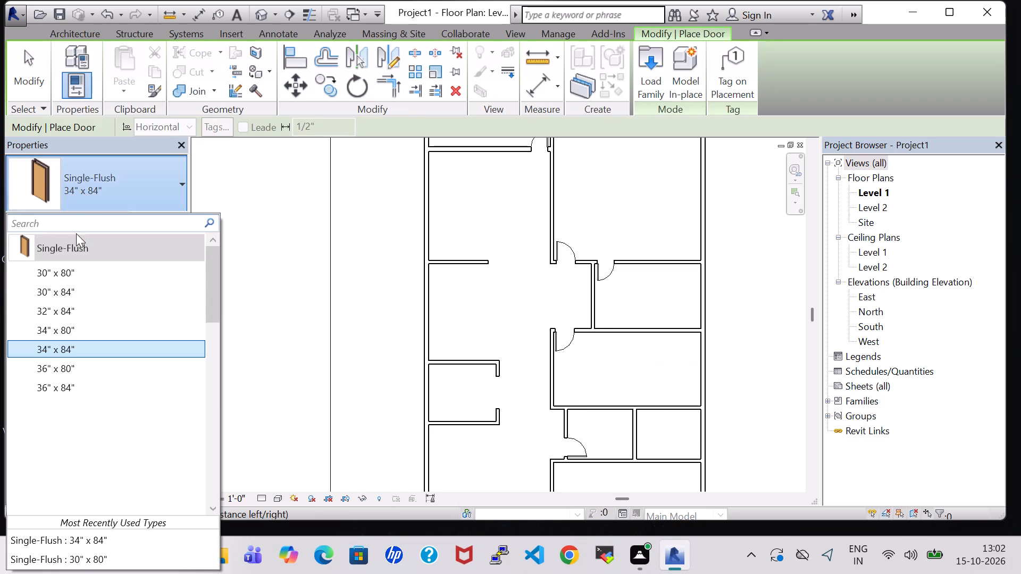
{"action": "left_click", "coordinate": [81, 267]}
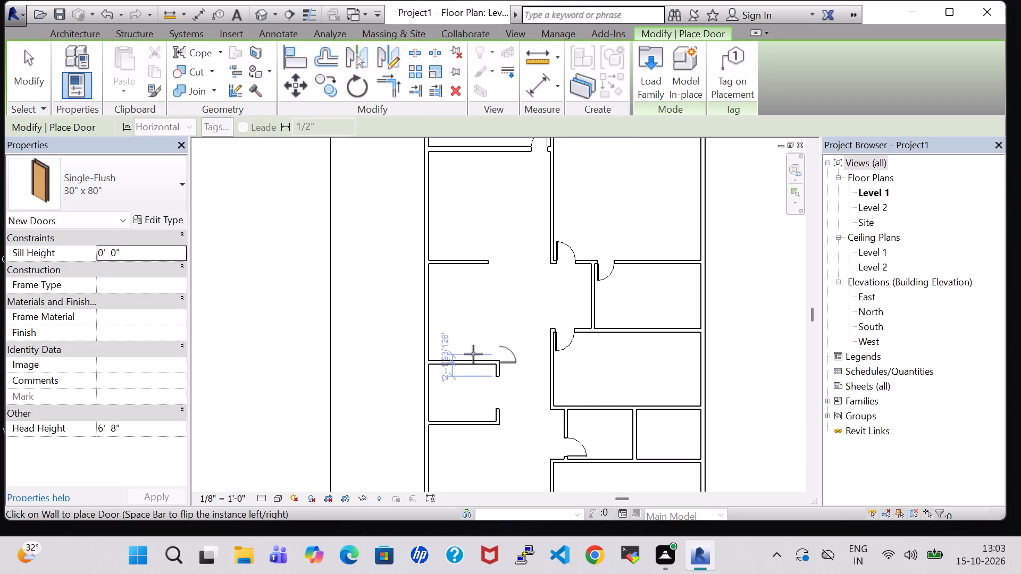
{"action": "scroll", "coordinate": [659, 413], "scroll_direction": "up", "scroll_amount": 2}
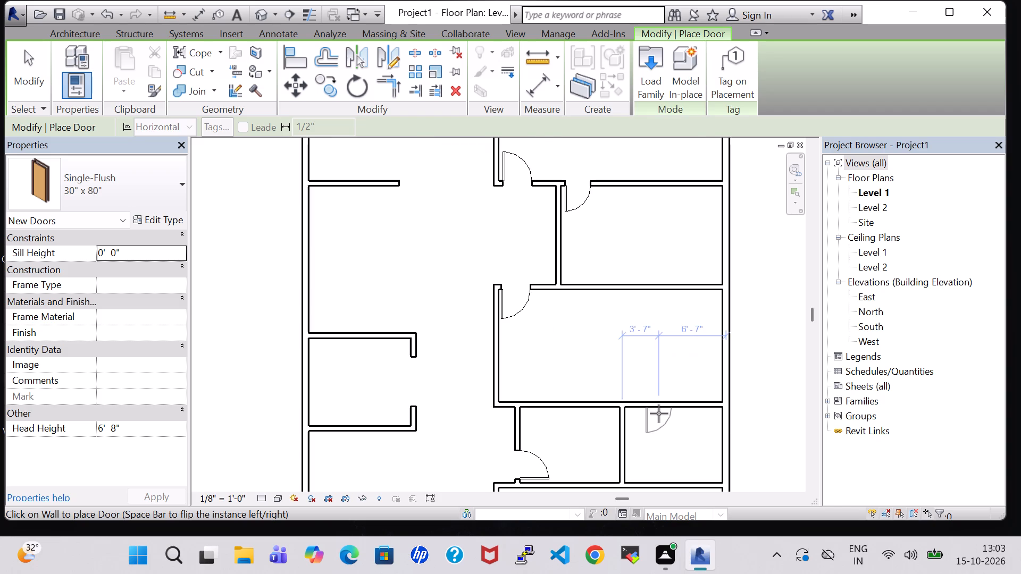
{"action": "scroll", "coordinate": [659, 413], "scroll_direction": "up", "scroll_amount": 3}
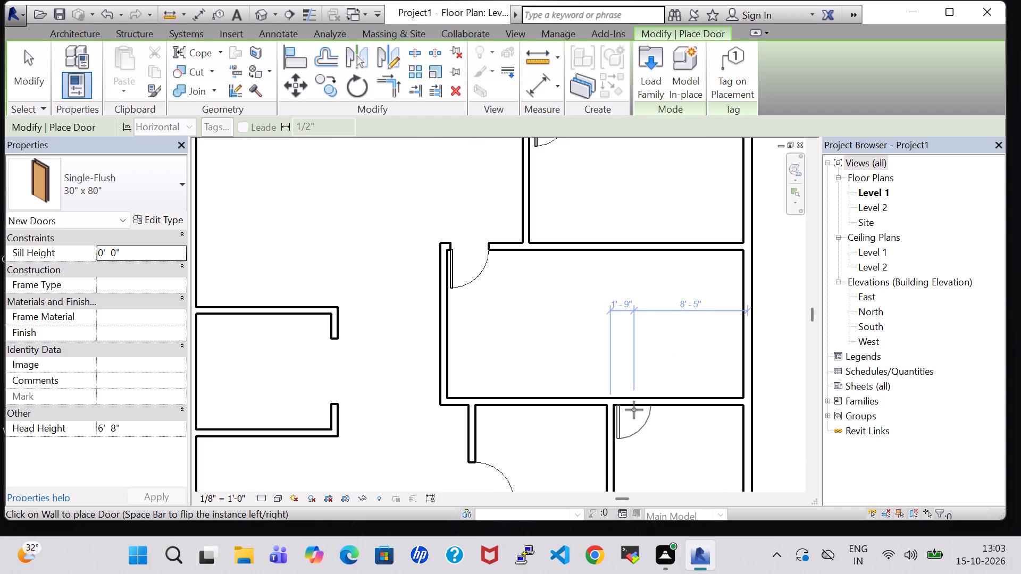
{"action": "left_click", "coordinate": [634, 410]}
{"action": "key", "text": "Escape"}
{"action": "key", "text": "Escape"}
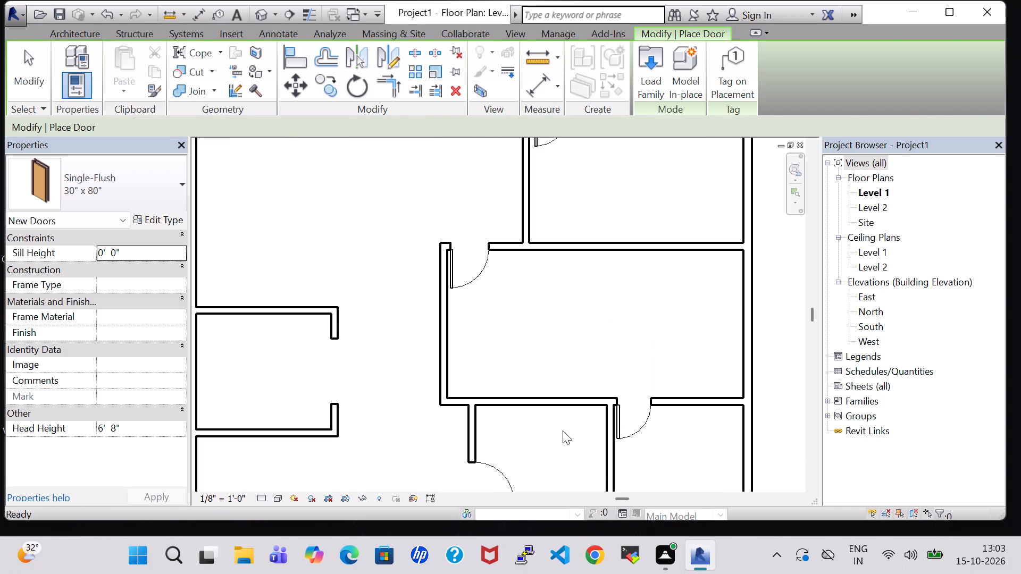
Change the door in the western small room's west wall to the Single-Flush 30" x 80" type.
{"action": "left_click", "coordinate": [498, 476]}
{"action": "left_click", "coordinate": [152, 197]}
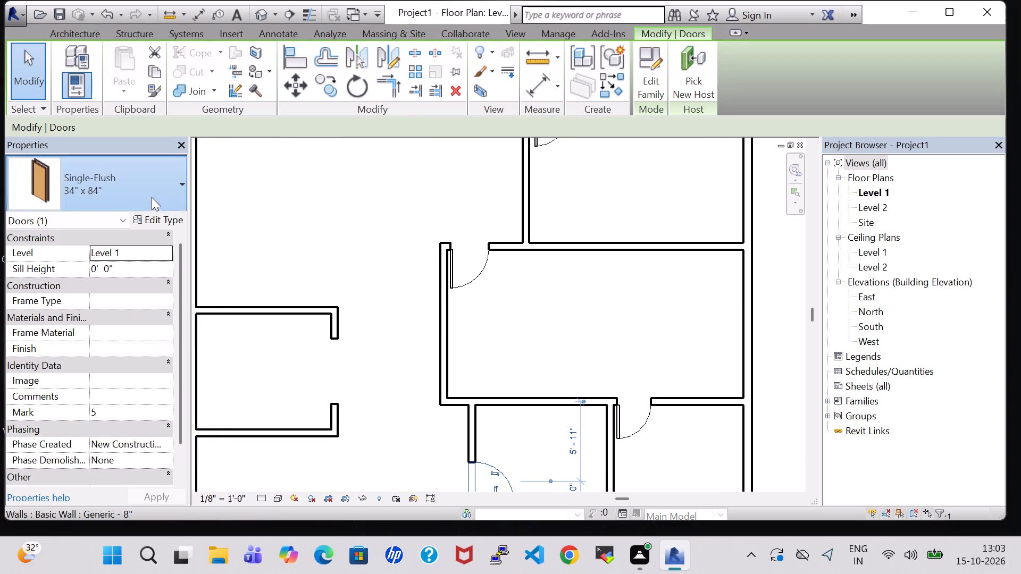
{"action": "left_click", "coordinate": [98, 269]}
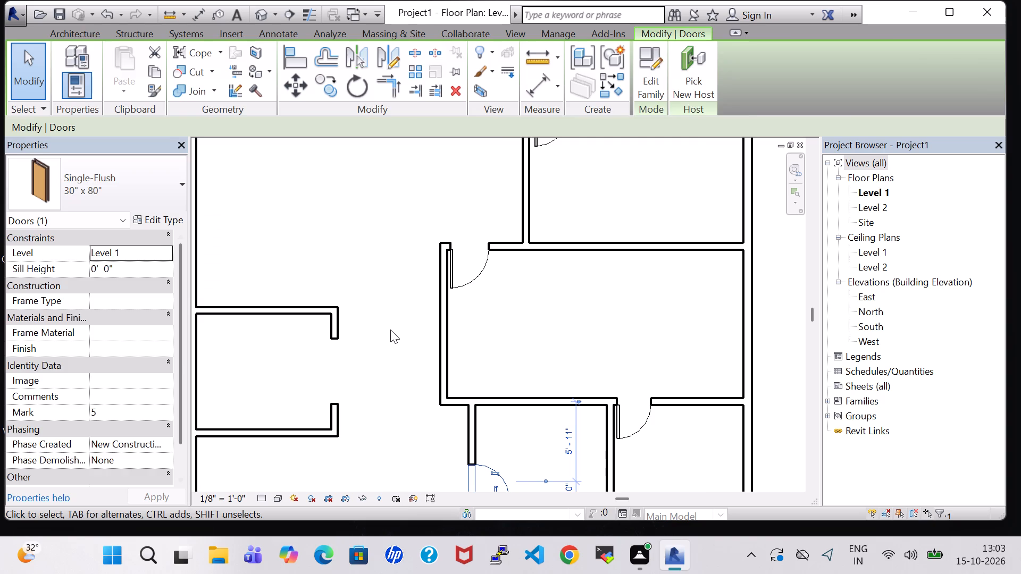
Place a Single-Flush 34" x 84" door in the large southeast room's west wall, 2' - 0" from its south wall, hinged south and swinging in.
{"action": "left_click", "coordinate": [394, 330]}
{"action": "scroll", "coordinate": [394, 331], "scroll_direction": "down", "scroll_amount": 3}
{"action": "middle_click_drag", "start_coordinate": [395, 332], "coordinate": [420, 280]}
{"action": "scroll", "coordinate": [422, 233], "scroll_direction": "down", "scroll_amount": 1}
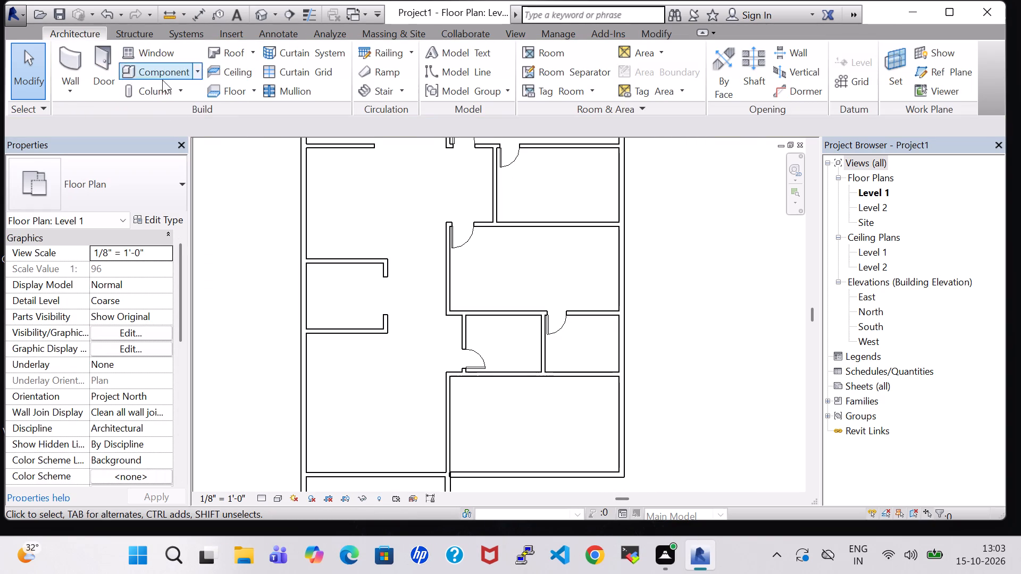
{"action": "left_click", "coordinate": [102, 75]}
{"action": "middle_click_drag", "start_coordinate": [485, 461], "coordinate": [500, 404]}
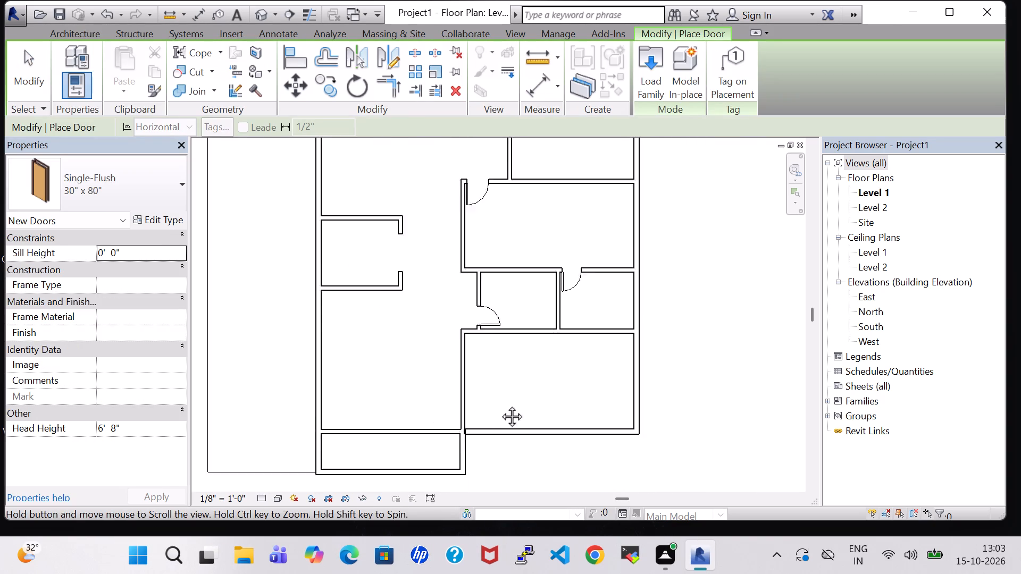
{"action": "middle_click_drag", "start_coordinate": [500, 404], "coordinate": [503, 377]}
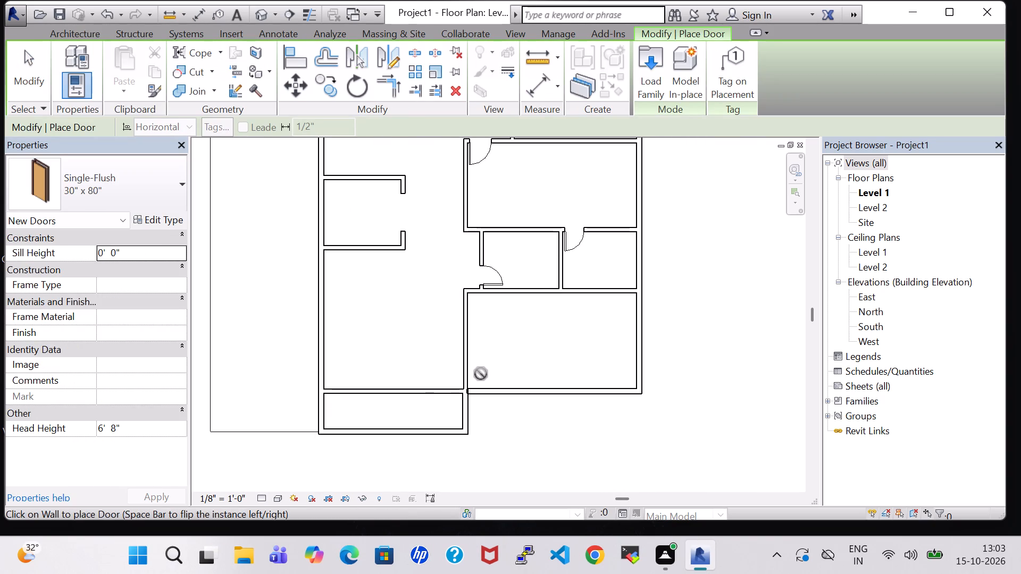
{"action": "left_click", "coordinate": [105, 184]}
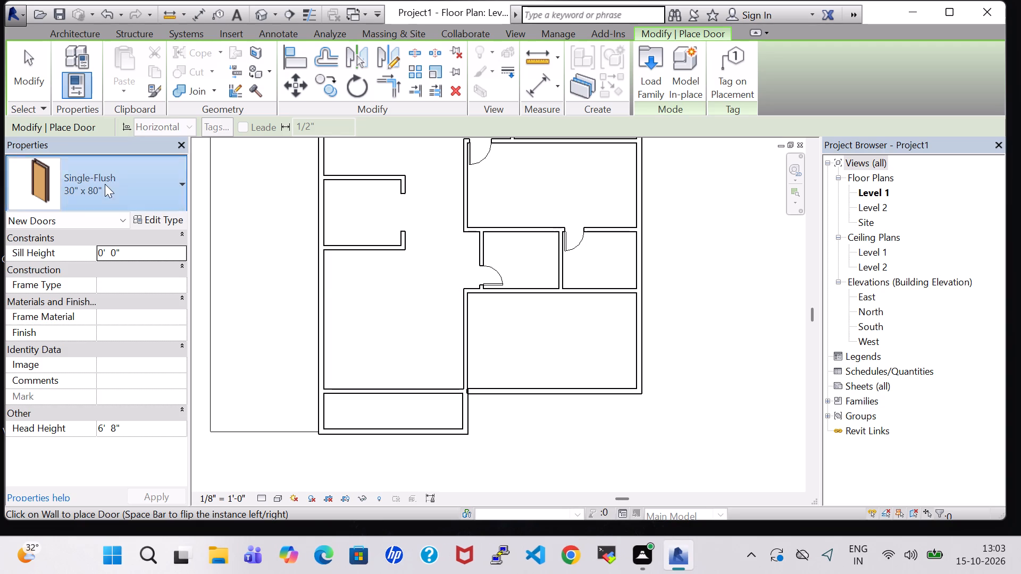
{"action": "left_click", "coordinate": [81, 348]}
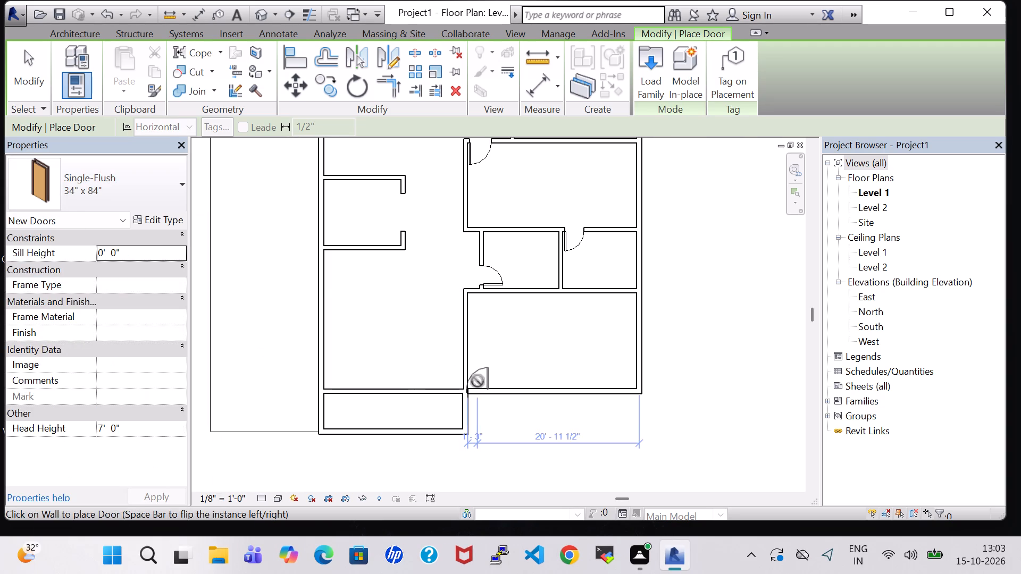
{"action": "scroll", "coordinate": [466, 372], "scroll_direction": "up", "scroll_amount": 5}
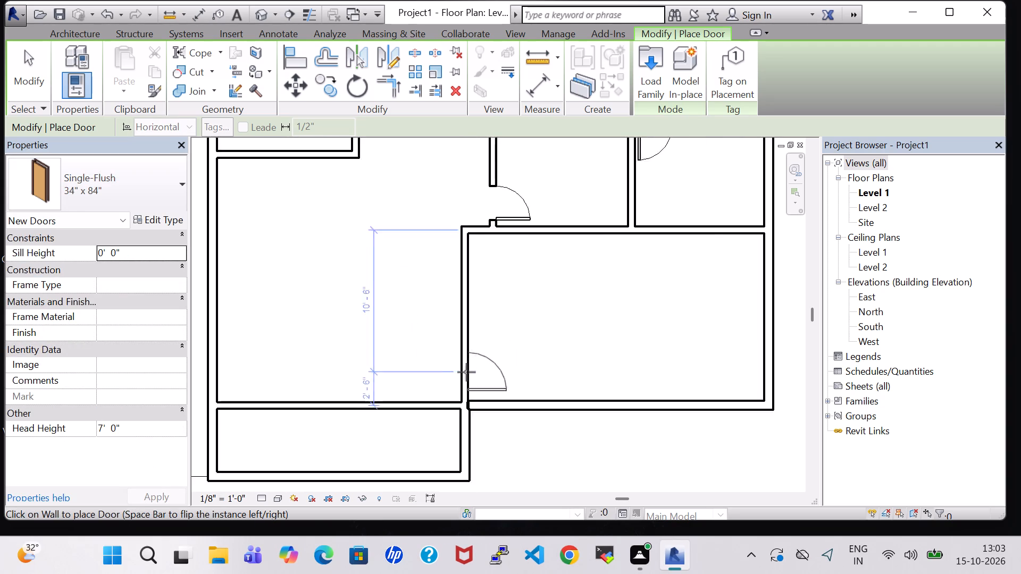
{"action": "scroll", "coordinate": [466, 372], "scroll_direction": "up", "scroll_amount": 3}
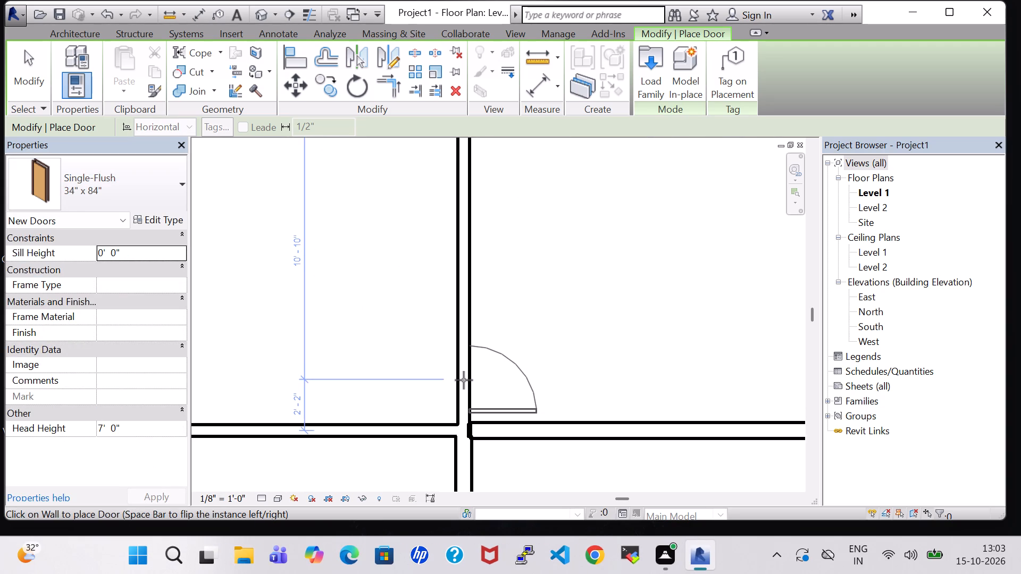
{"action": "scroll", "coordinate": [461, 380], "scroll_direction": "up", "scroll_amount": 4}
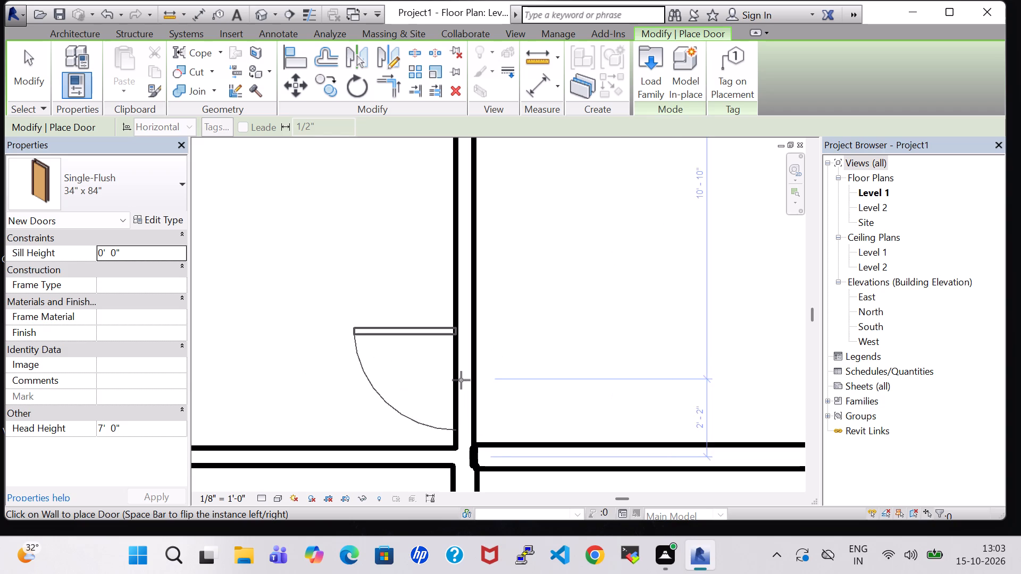
{"action": "left_click", "coordinate": [476, 387]}
{"action": "scroll", "coordinate": [495, 336], "scroll_direction": "down", "scroll_amount": 3}
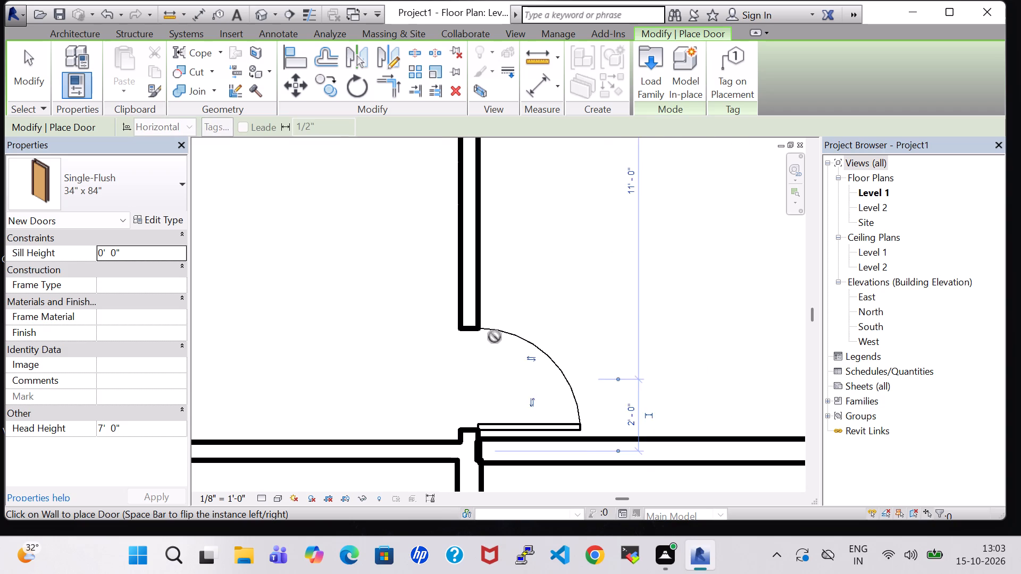
{"action": "scroll", "coordinate": [495, 336], "scroll_direction": "down", "scroll_amount": 7}
{"action": "key", "text": "Escape"}
{"action": "key", "text": "Escape"}
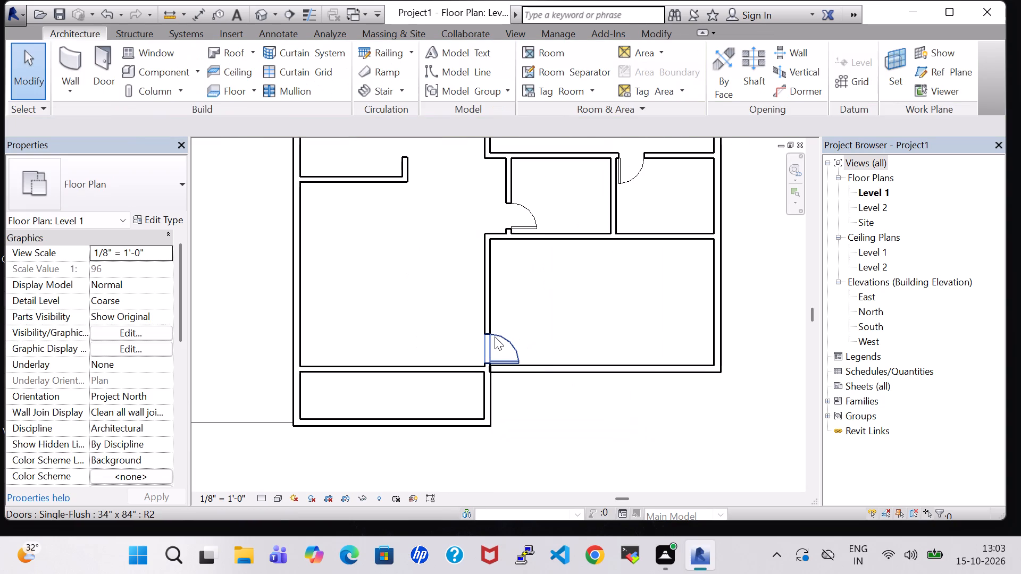
Place a Single-Flush 34" x 84" door in the southwest room's exterior west wall, 1' - 11" from its south wall, hinged south and swinging in.
{"action": "left_click", "coordinate": [107, 55]}
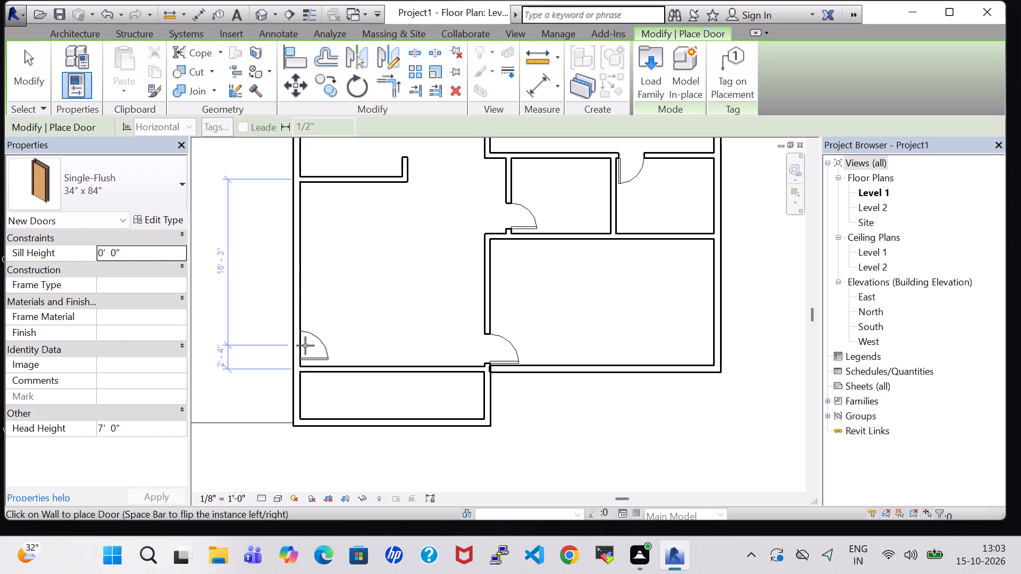
{"action": "scroll", "coordinate": [305, 345], "scroll_direction": "up", "scroll_amount": 7}
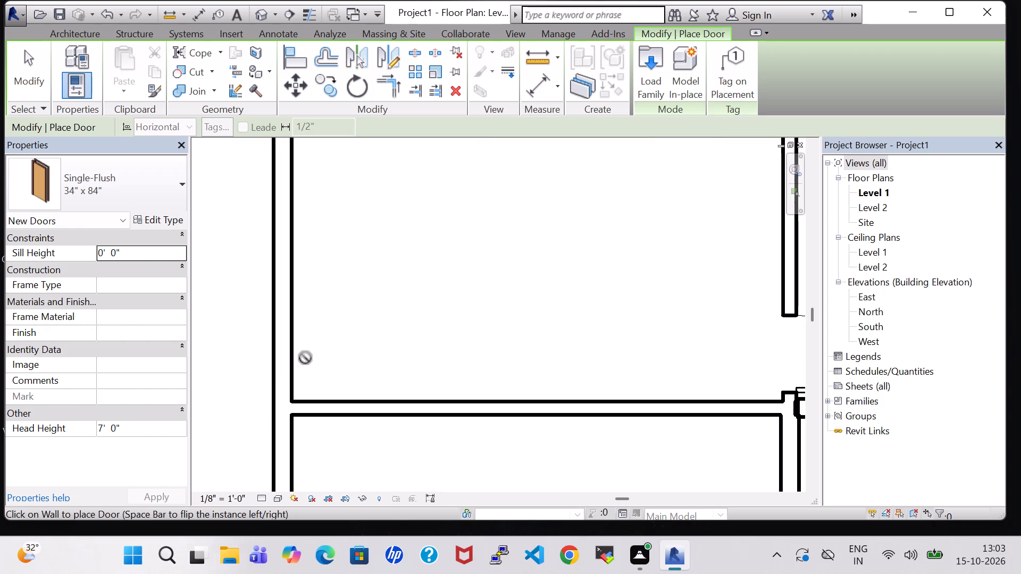
{"action": "left_click", "coordinate": [288, 357]}
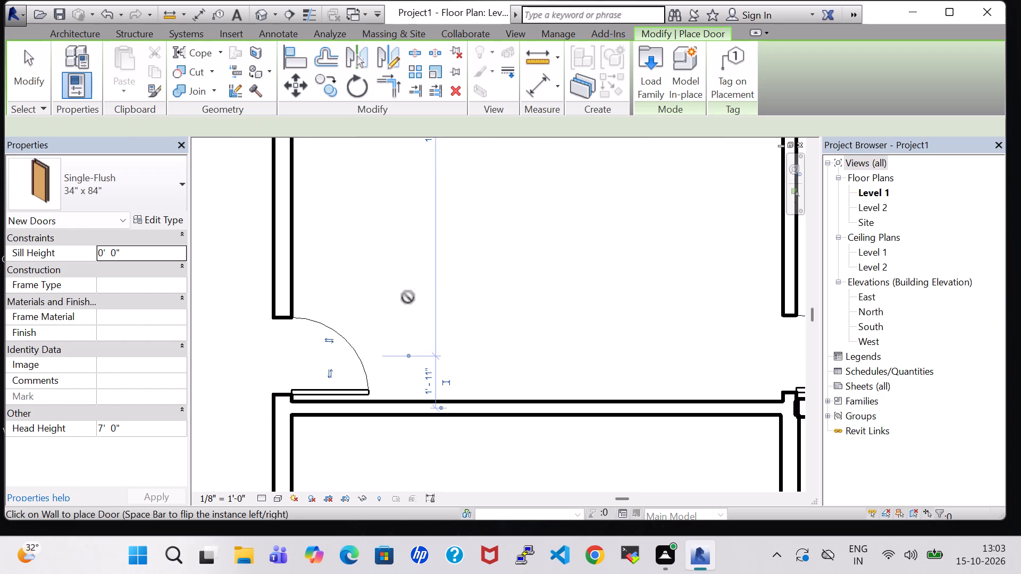
{"action": "scroll", "coordinate": [408, 298], "scroll_direction": "down", "scroll_amount": 8}
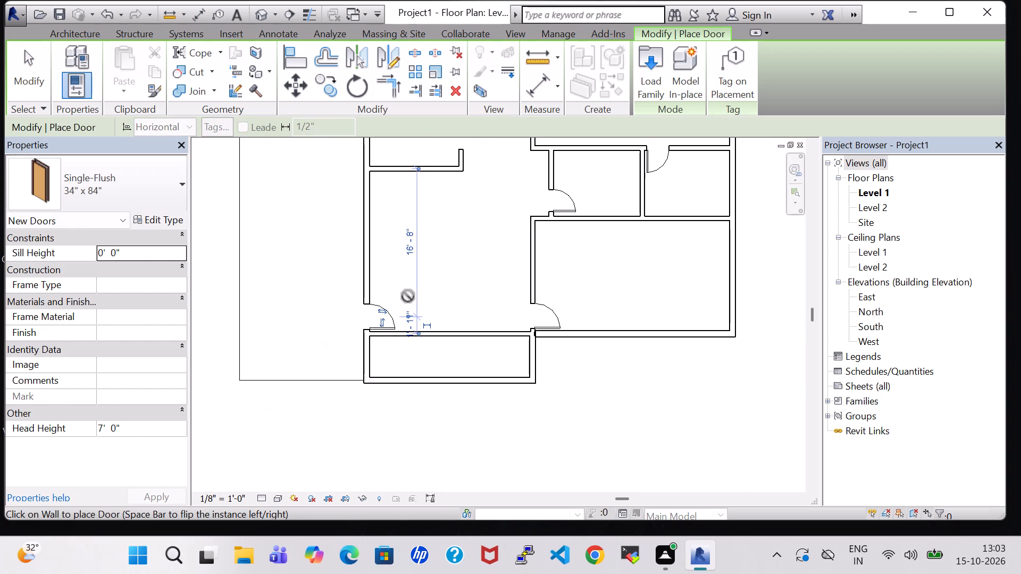
{"action": "key", "text": "Escape"}
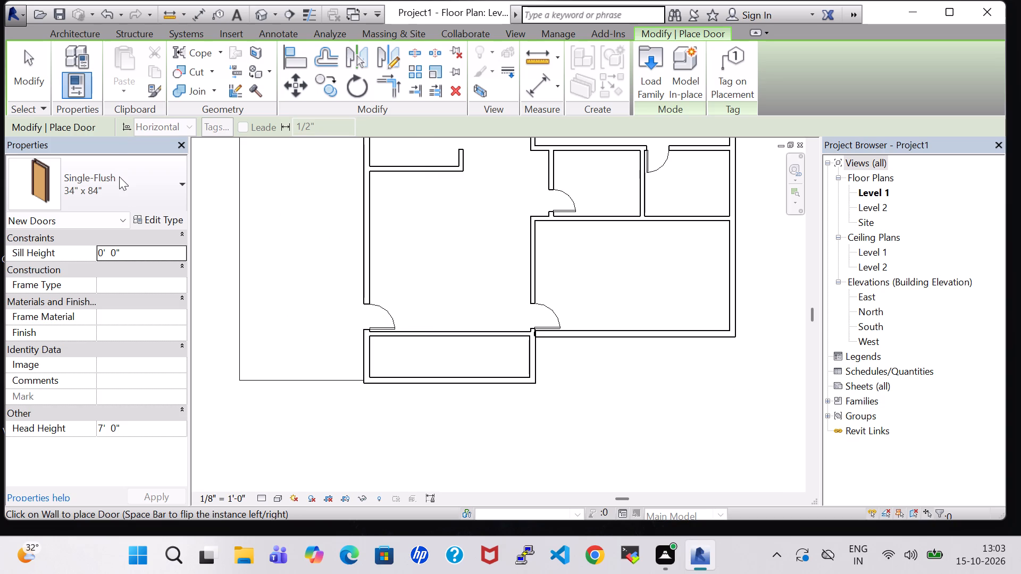
Place a Single-Flush 30" x 80" door in the narrow southern room's north wall, 2' - 0" from its east wall, hinged east and swinging in.
{"action": "left_click", "coordinate": [119, 176]}
{"action": "left_click", "coordinate": [118, 263]}
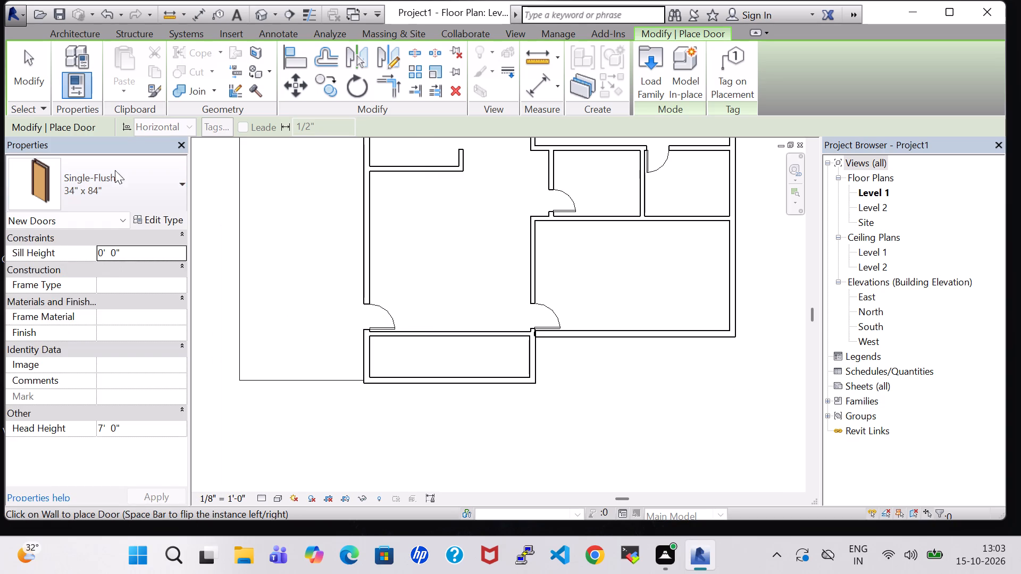
{"action": "left_click", "coordinate": [115, 164]}
{"action": "left_click", "coordinate": [97, 268]}
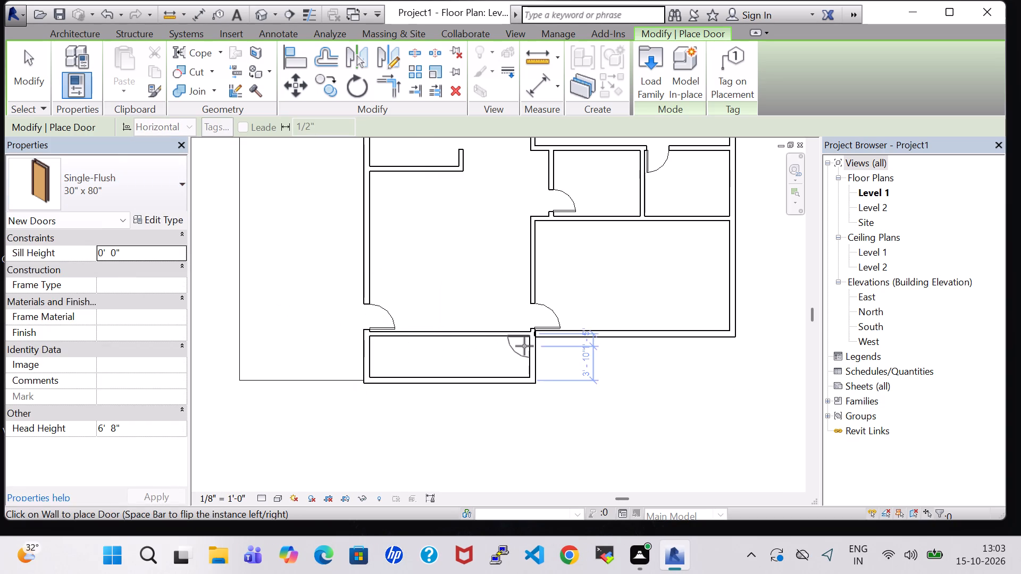
{"action": "scroll", "coordinate": [513, 341], "scroll_direction": "up", "scroll_amount": 3}
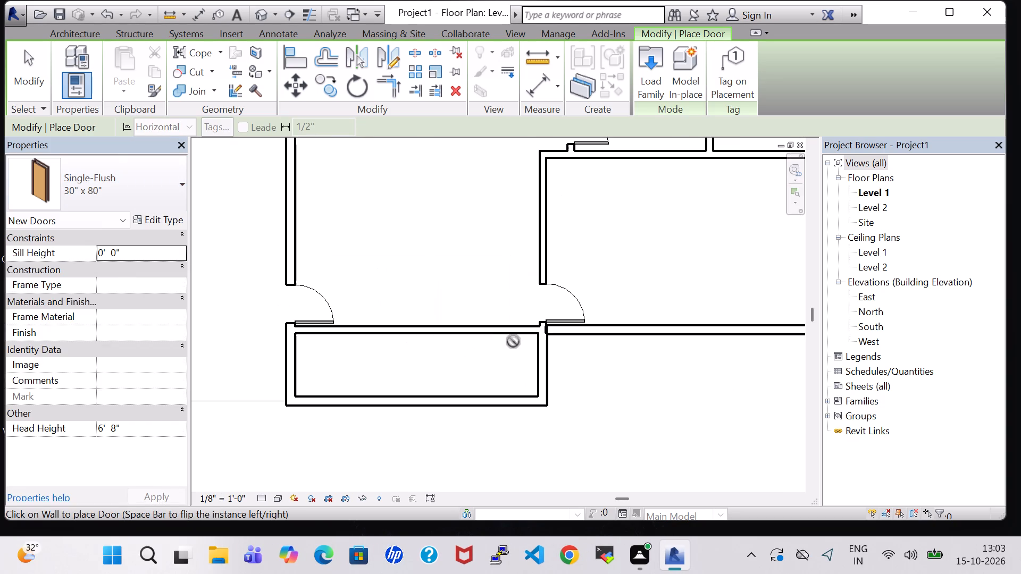
{"action": "key", "text": "space"}
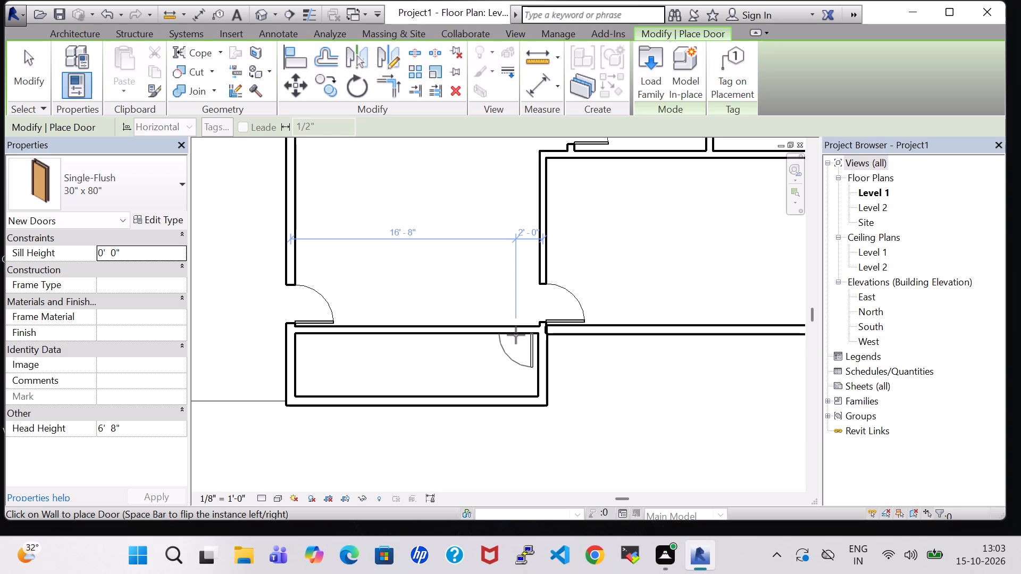
{"action": "left_click", "coordinate": [516, 335]}
{"action": "scroll", "coordinate": [500, 320], "scroll_direction": "down", "scroll_amount": 4}
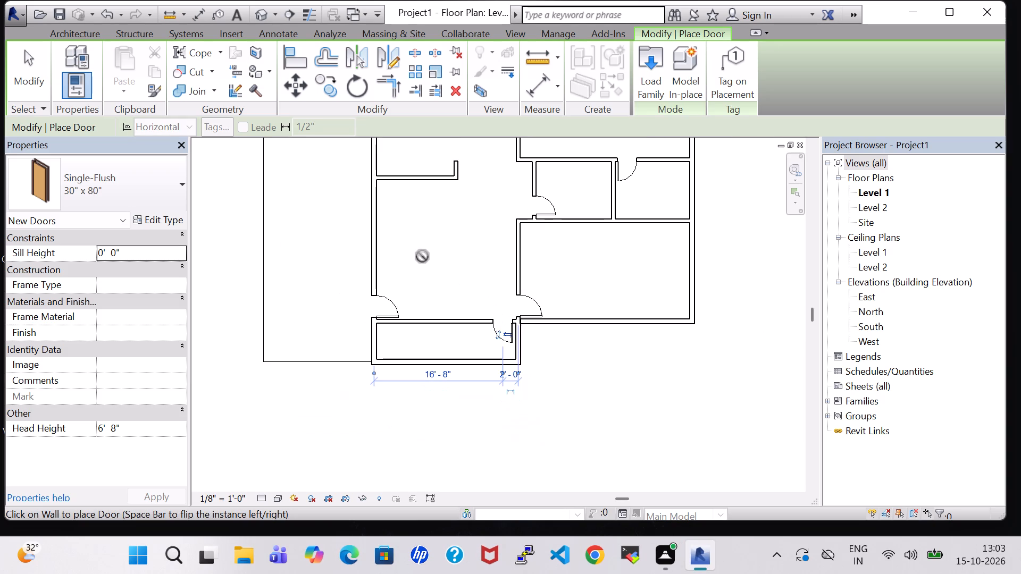
{"action": "key", "text": "Escape"}
{"action": "key", "text": "Escape"}
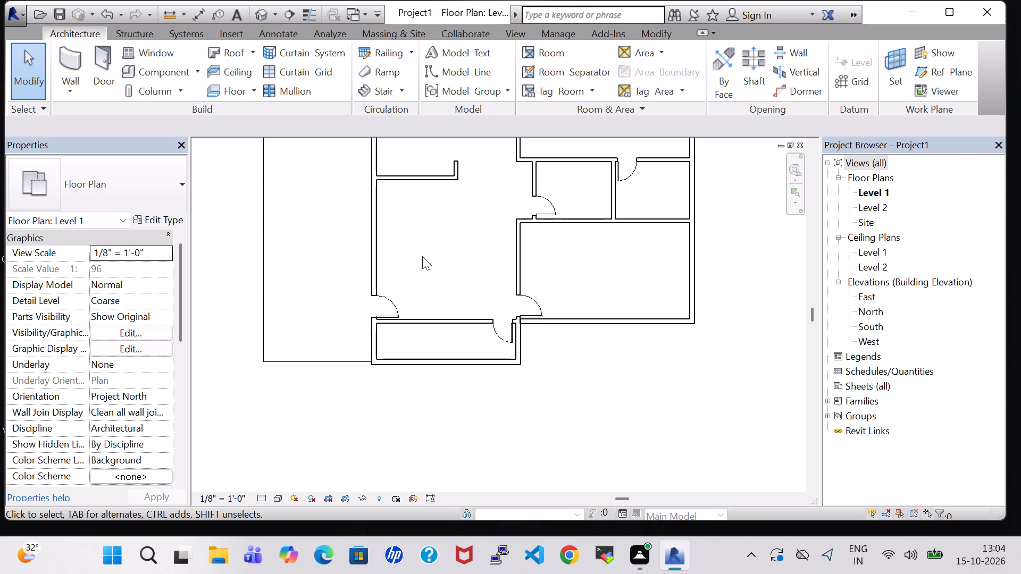
Load the Casement 3x3 with Trim window family from the US Imperial library's Windows folder for placement.
{"action": "scroll", "coordinate": [422, 256], "scroll_direction": "down", "scroll_amount": 2}
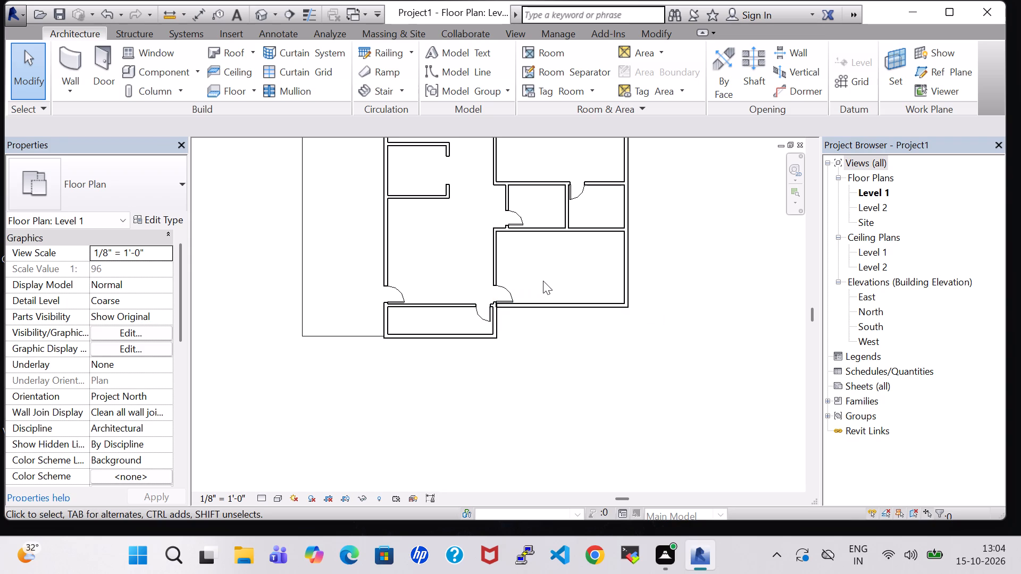
{"action": "middle_click_drag", "start_coordinate": [678, 230], "coordinate": [678, 331]}
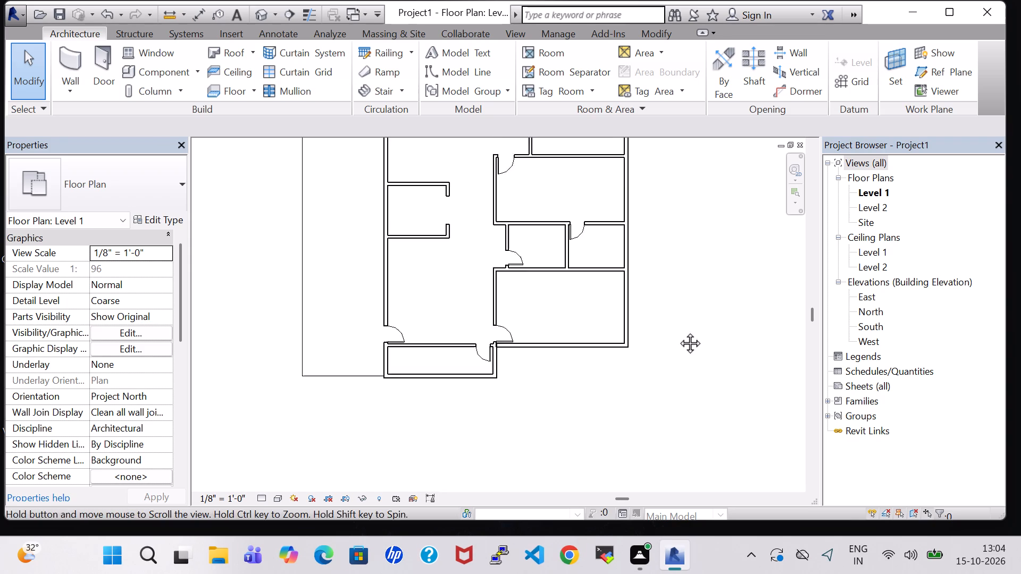
{"action": "middle_click_drag", "start_coordinate": [678, 331], "coordinate": [673, 387]}
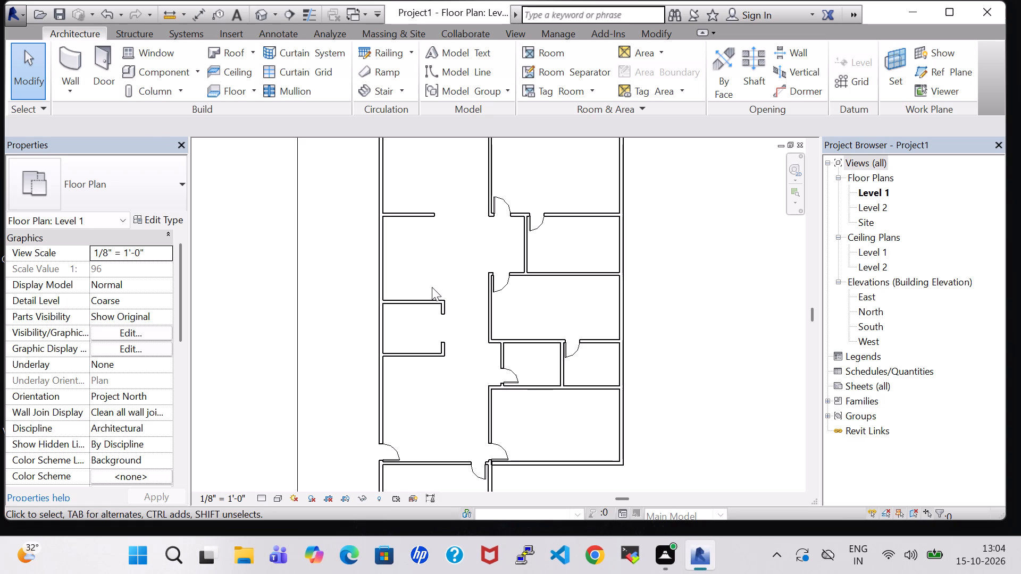
{"action": "scroll", "coordinate": [437, 235], "scroll_direction": "down", "scroll_amount": 3}
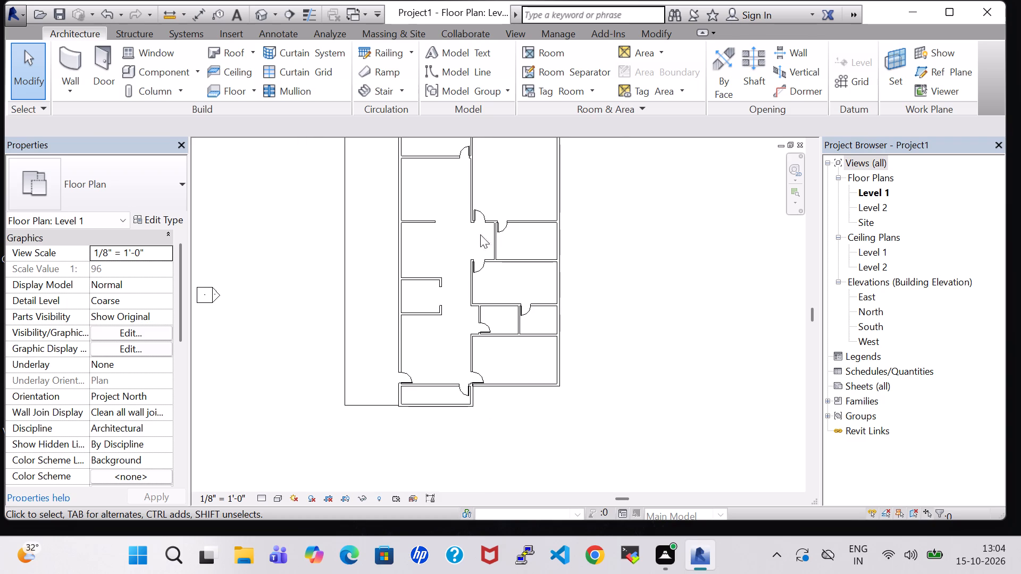
{"action": "middle_click_drag", "start_coordinate": [610, 228], "coordinate": [610, 356]}
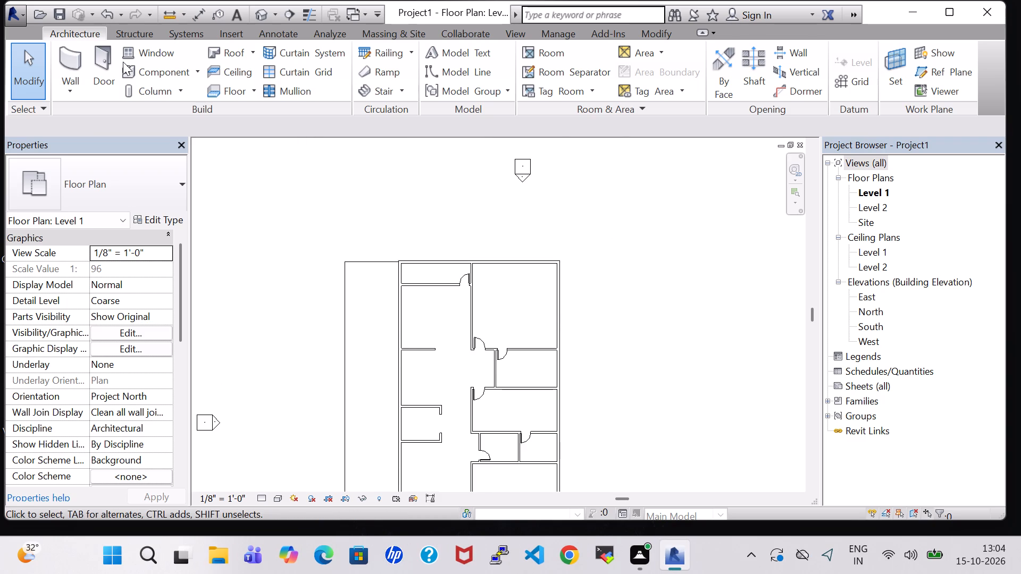
{"action": "left_click", "coordinate": [132, 49]}
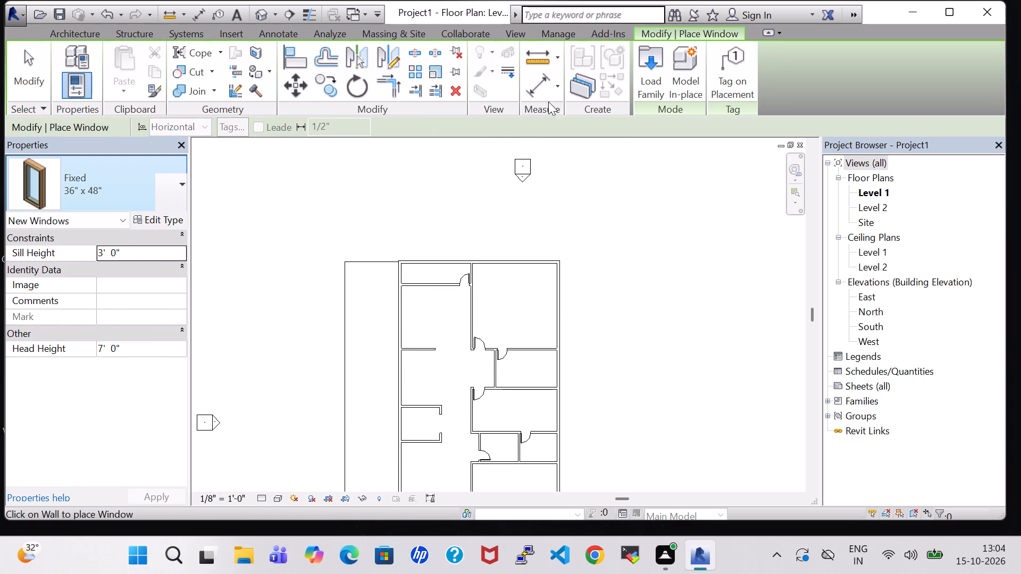
{"action": "left_click", "coordinate": [647, 66]}
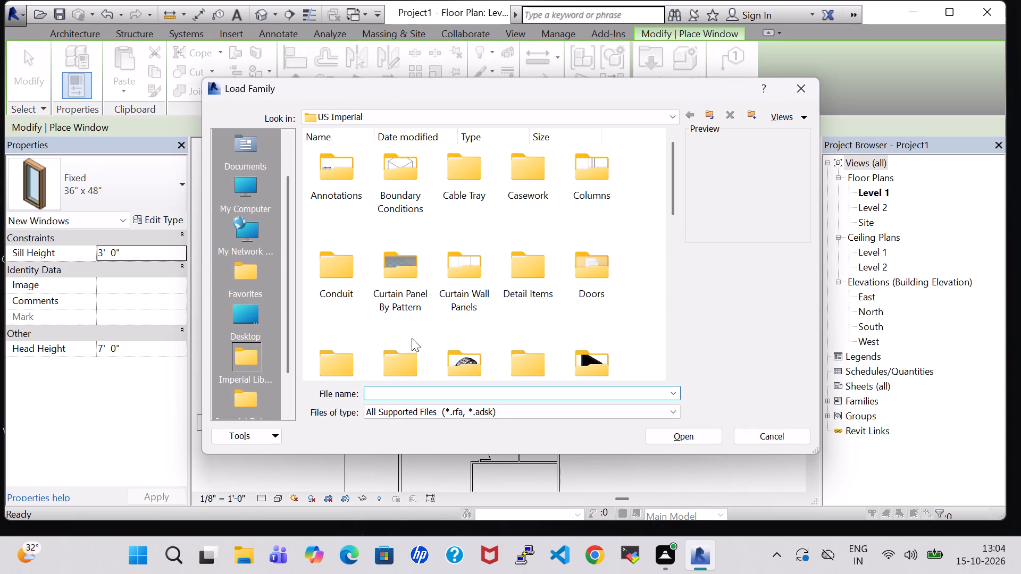
{"action": "left_click", "coordinate": [413, 364]}
{"action": "key", "text": "w"}
{"action": "double_click", "coordinate": [468, 337]}
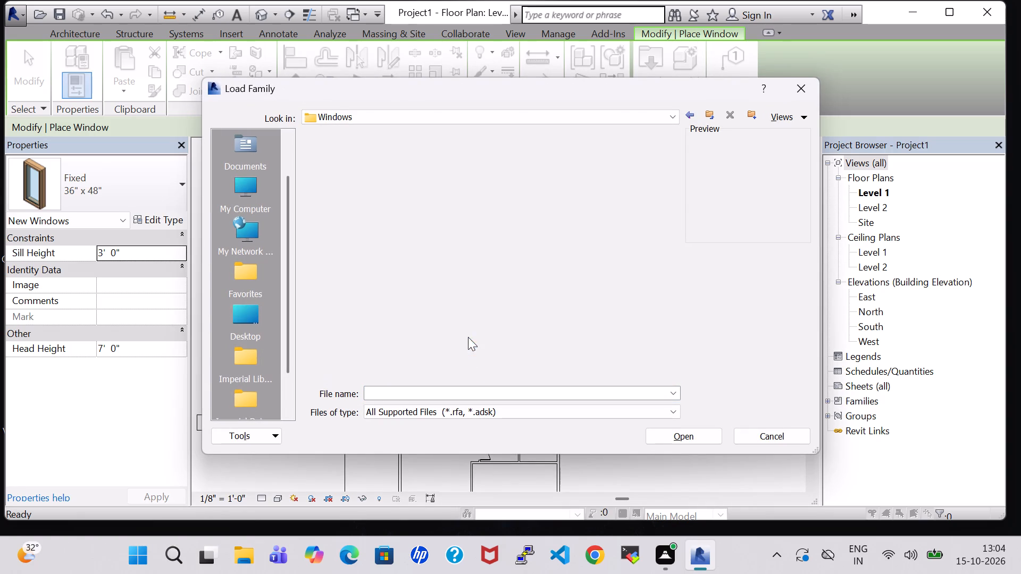
{"action": "left_click", "coordinate": [468, 190]}
{"action": "left_click", "coordinate": [661, 436]}
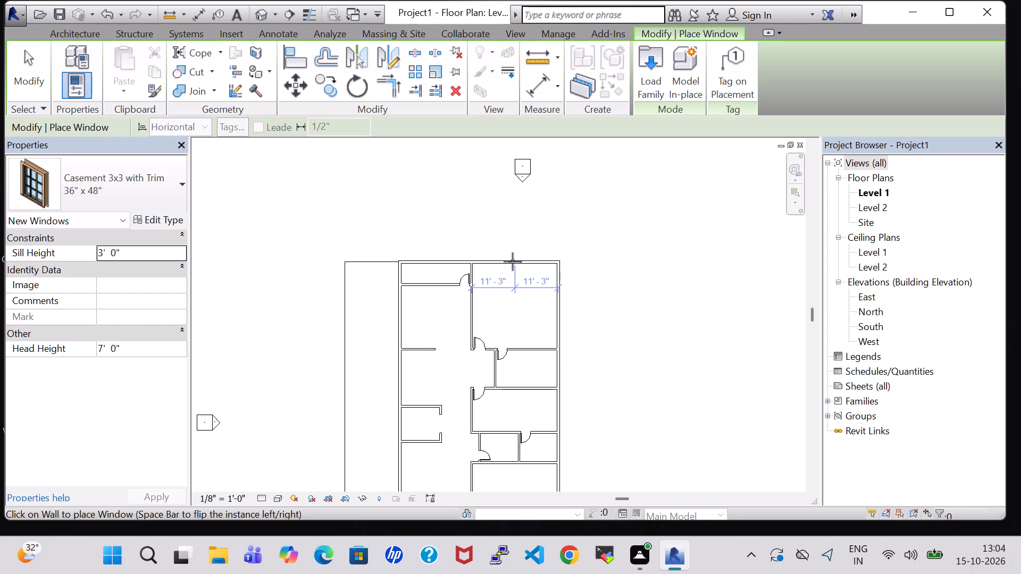
Place Casement 3x3 with Trim 36" x 48" windows centred in the large northeast room's north wall and east wall.
{"action": "scroll", "coordinate": [513, 261], "scroll_direction": "up", "scroll_amount": 5}
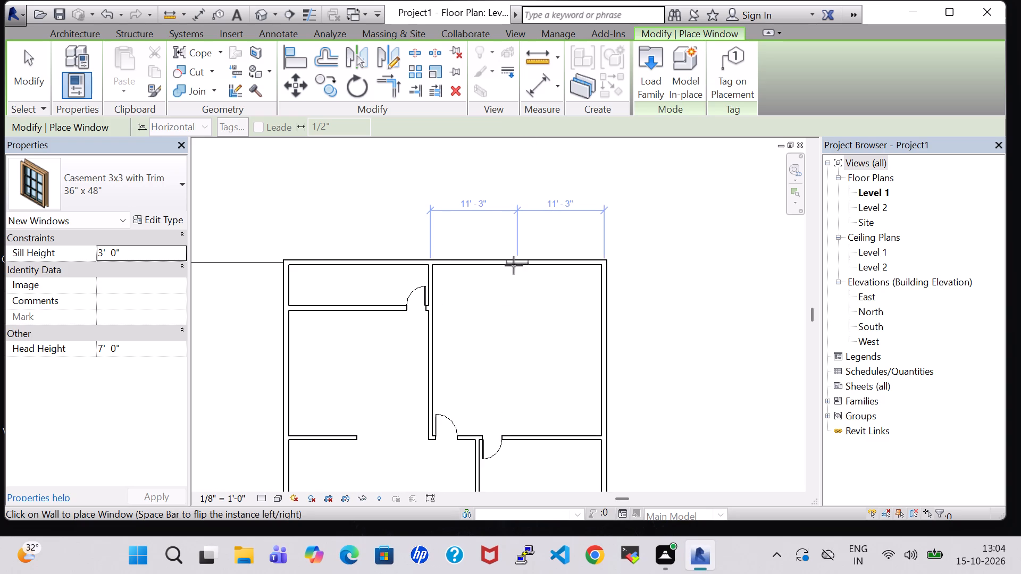
{"action": "left_click", "coordinate": [514, 261]}
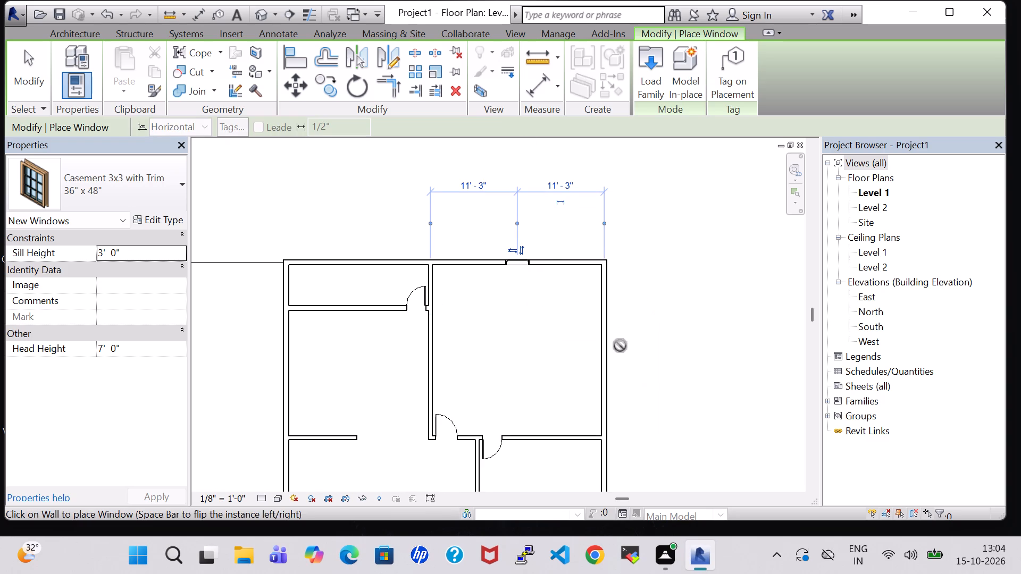
{"action": "left_click", "coordinate": [613, 349]}
Place a Casement 3x3 with Trim 36" x 48" window centred in the middle east bedroom's exterior wall, 5' - 9" from each adjoining wall.
{"action": "middle_click_drag", "start_coordinate": [613, 349], "coordinate": [606, 217]}
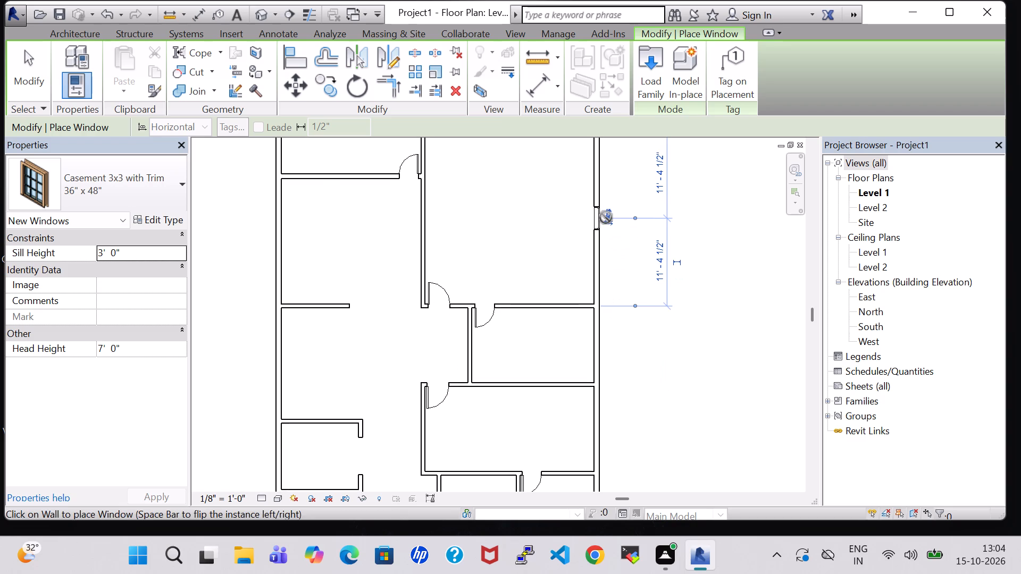
{"action": "scroll", "coordinate": [606, 217], "scroll_direction": "down", "scroll_amount": 3}
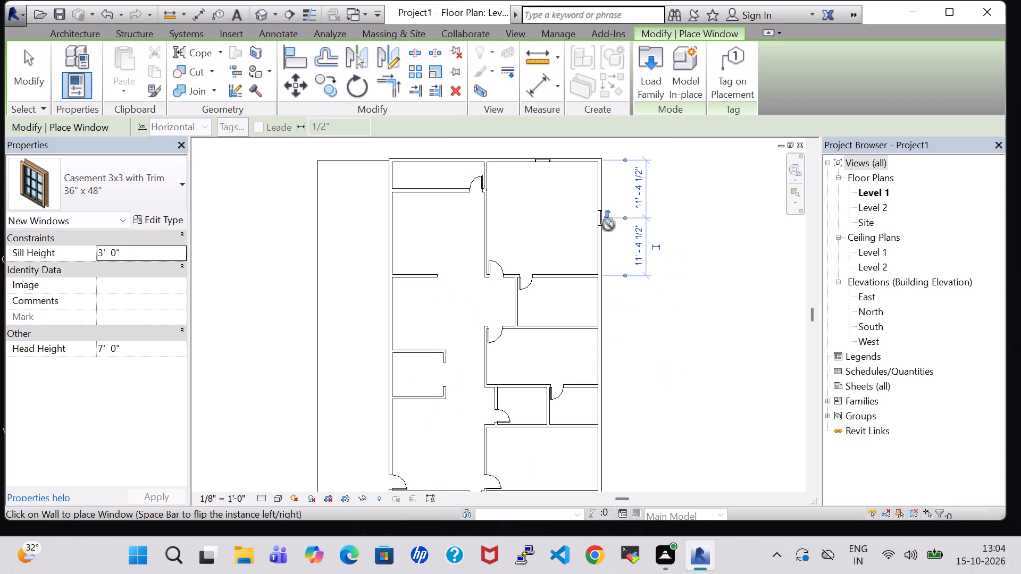
{"action": "left_click", "coordinate": [600, 360]}
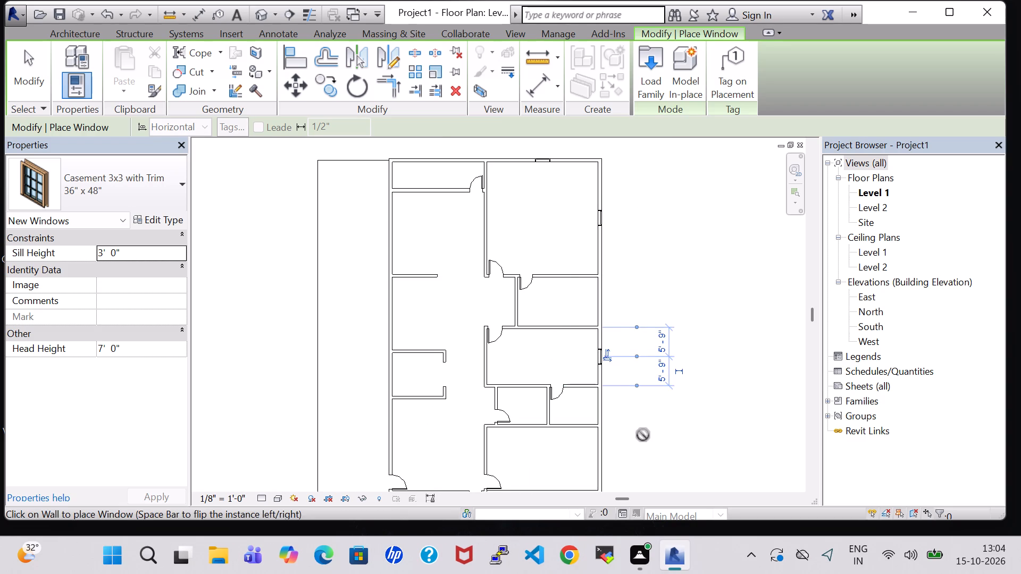
Place a Casement 3x3 with Trim 36" x 48" window centred in the southeast room's east wall, 6' - 6" from each adjoining wall.
{"action": "middle_click_drag", "start_coordinate": [643, 435], "coordinate": [643, 303]}
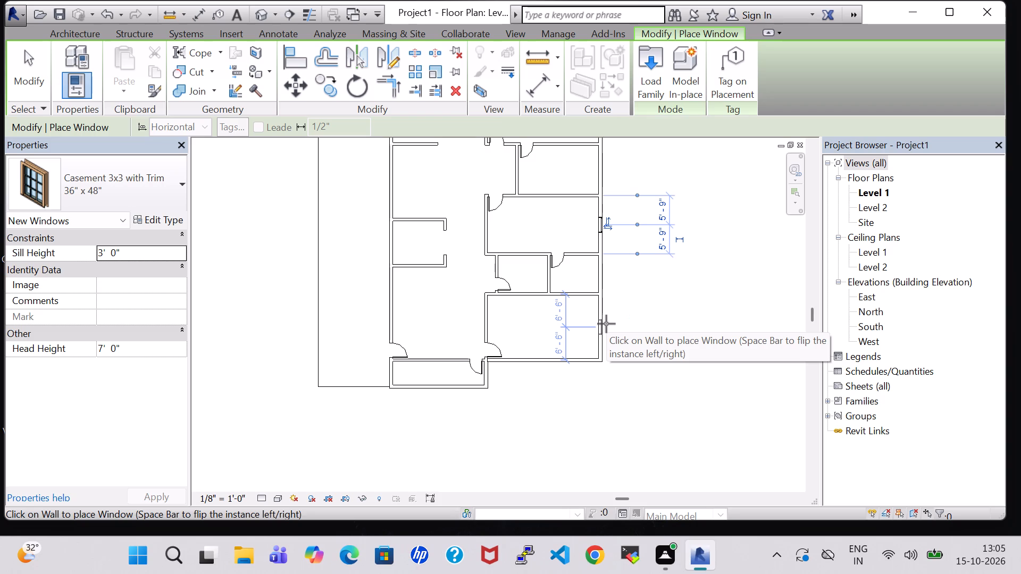
{"action": "left_click", "coordinate": [606, 324]}
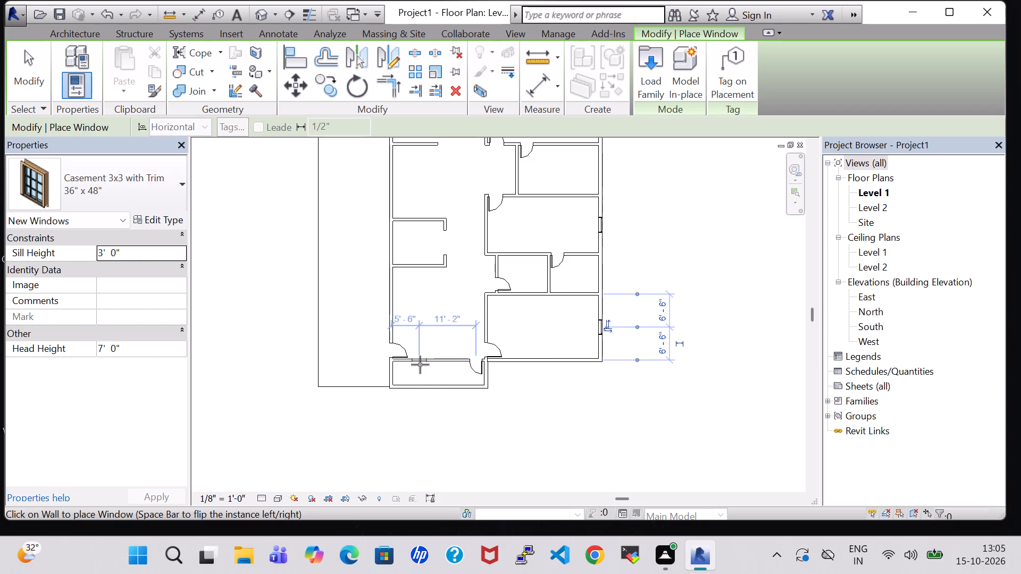
Place 36" x 48" casements in the large southwest room: south wall, 8' - 4" from the west wall; west wall, 5' - 5" from its north end.
{"action": "left_click", "coordinate": [435, 367]}
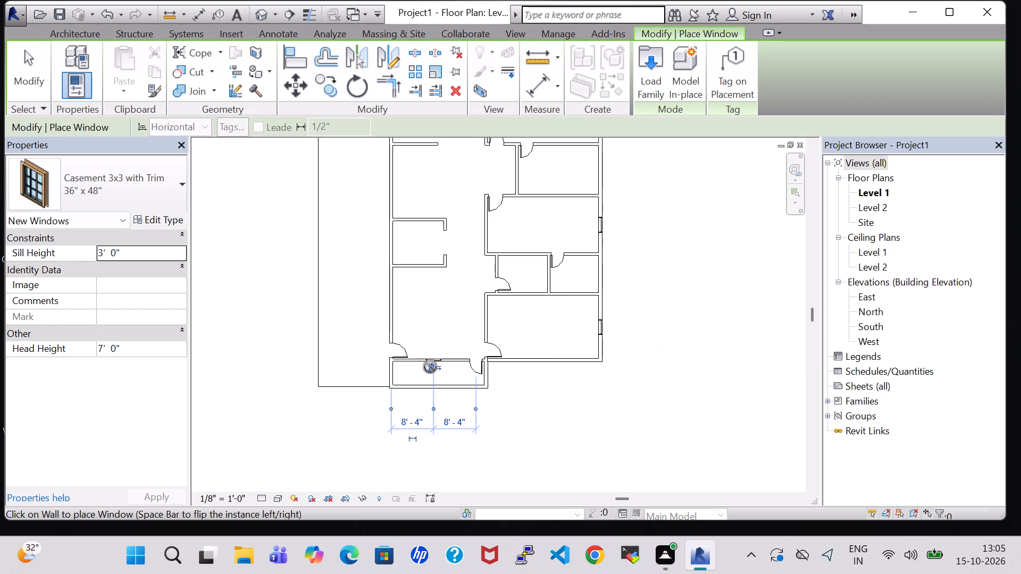
{"action": "left_click", "coordinate": [391, 293]}
Place Casement 3x3 with Trim 36" x 48" windows centred in the exterior walls of the two northern west-side rooms, at 7' - 5 1/2" and 8' - 5".
{"action": "middle_click_drag", "start_coordinate": [387, 185], "coordinate": [387, 282]}
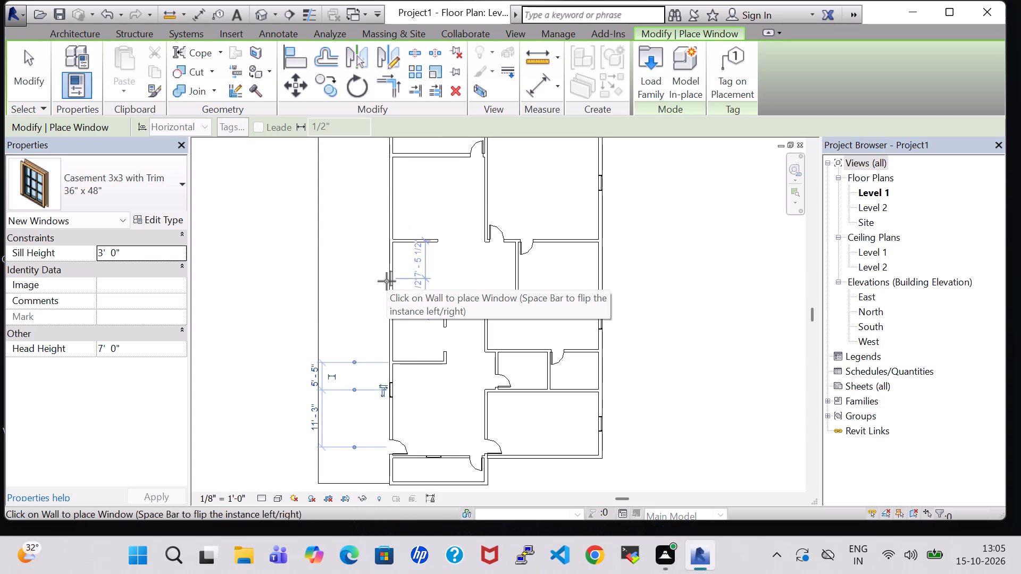
{"action": "left_click", "coordinate": [387, 281]}
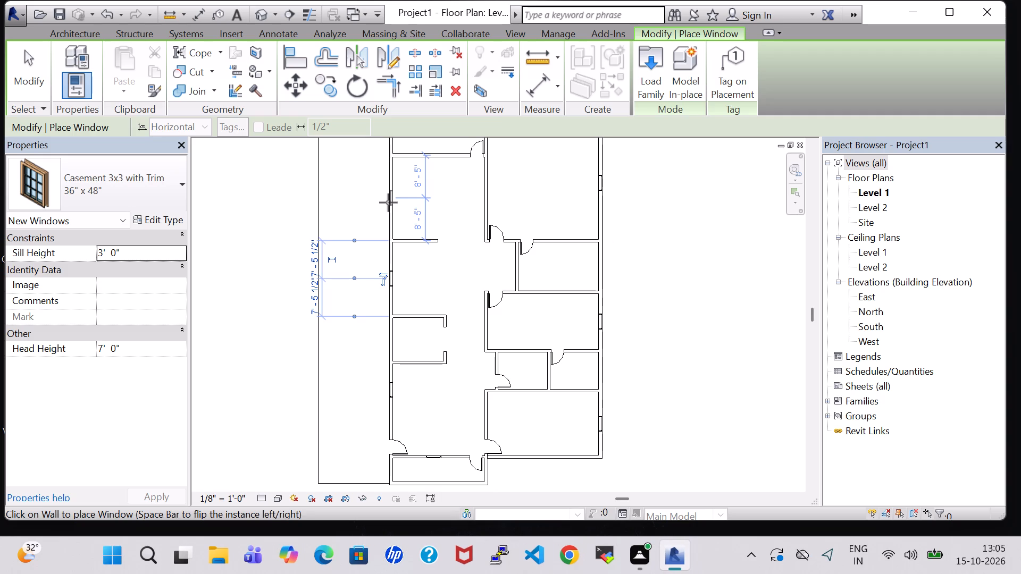
{"action": "scroll", "coordinate": [388, 202], "scroll_direction": "up", "scroll_amount": 1}
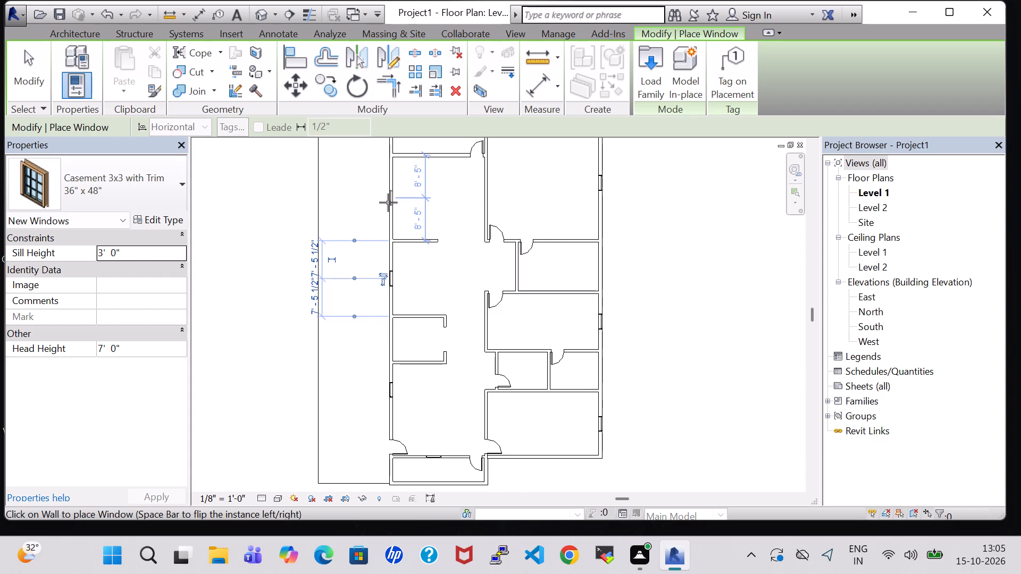
{"action": "left_click", "coordinate": [388, 202]}
{"action": "middle_click_drag", "start_coordinate": [399, 250], "coordinate": [404, 299]}
{"action": "scroll", "coordinate": [410, 276], "scroll_direction": "down", "scroll_amount": 3}
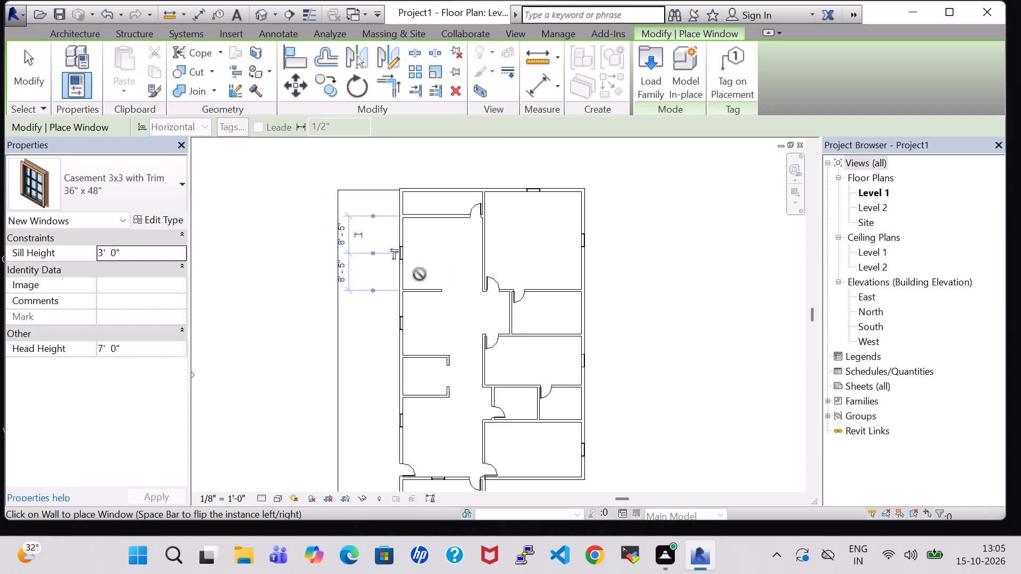
{"action": "key", "text": "Escape"}
{"action": "key", "text": "Escape"}
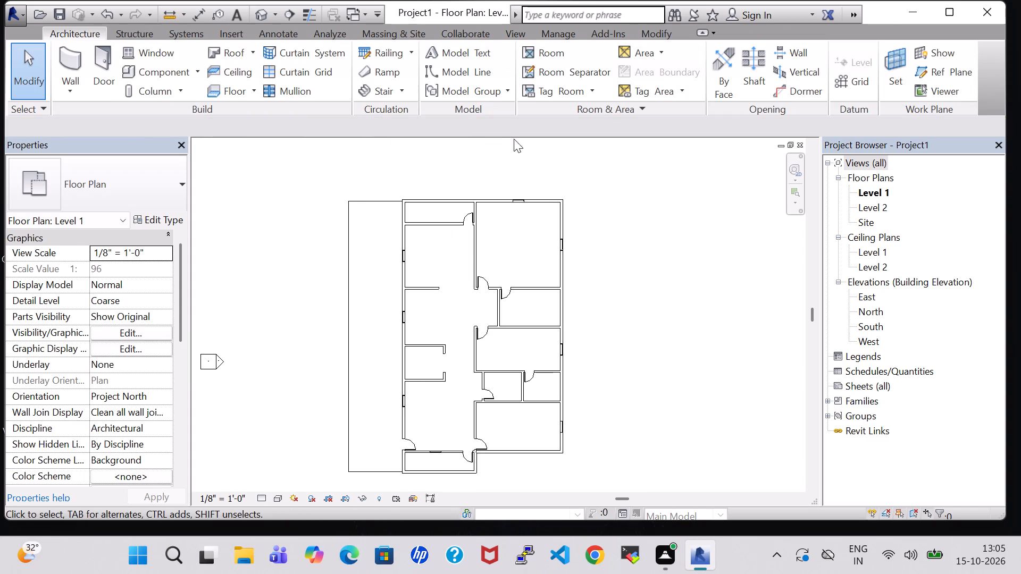
Load the Transom with Trim window family from the US Imperial library's Windows folder for placement.
{"action": "left_click", "coordinate": [152, 57]}
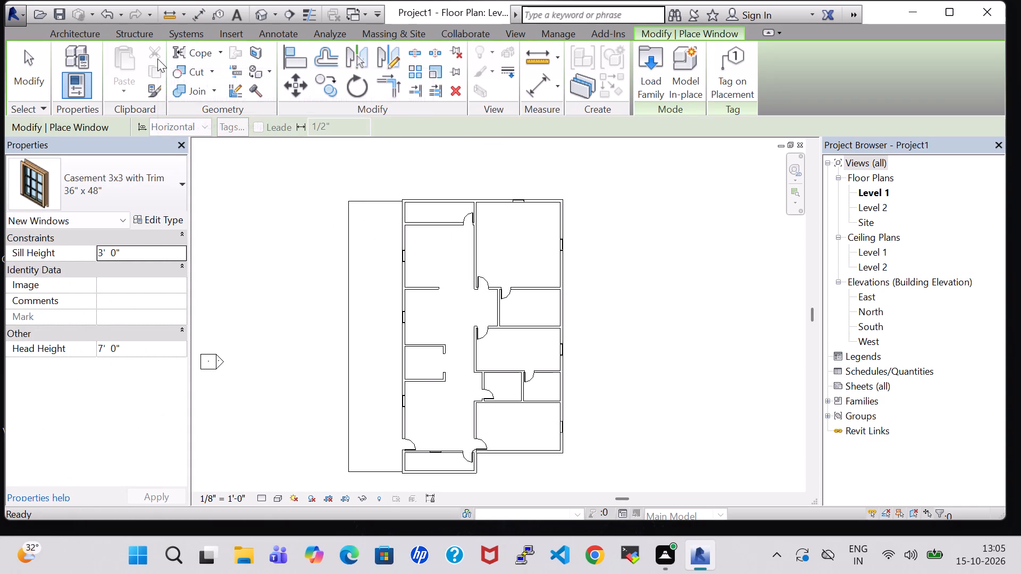
{"action": "left_click", "coordinate": [655, 80]}
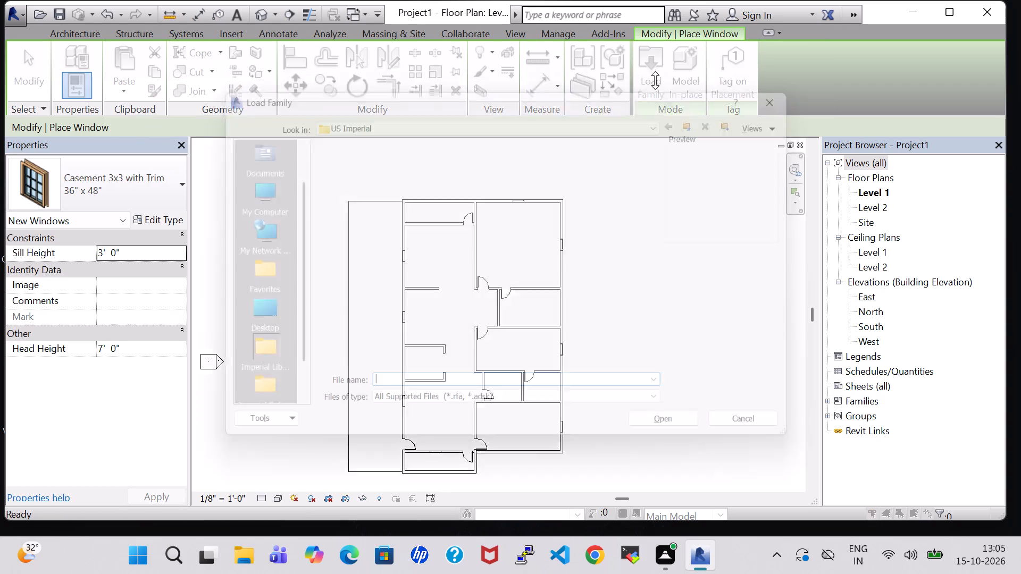
{"action": "left_click", "coordinate": [604, 353]}
{"action": "key", "text": "w"}
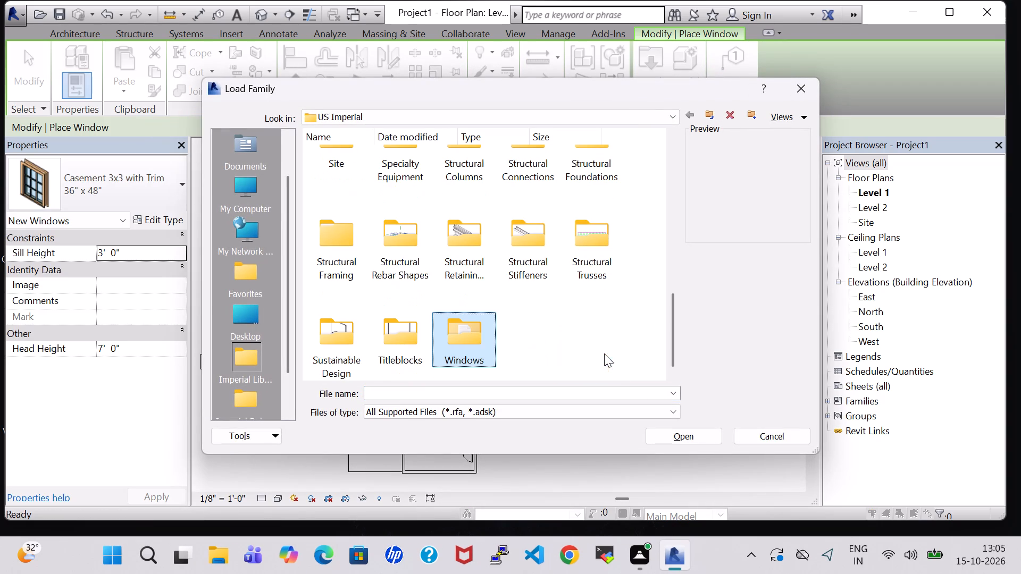
{"action": "double_click", "coordinate": [474, 337]}
{"action": "scroll", "coordinate": [495, 266], "scroll_direction": "down", "scroll_amount": 4}
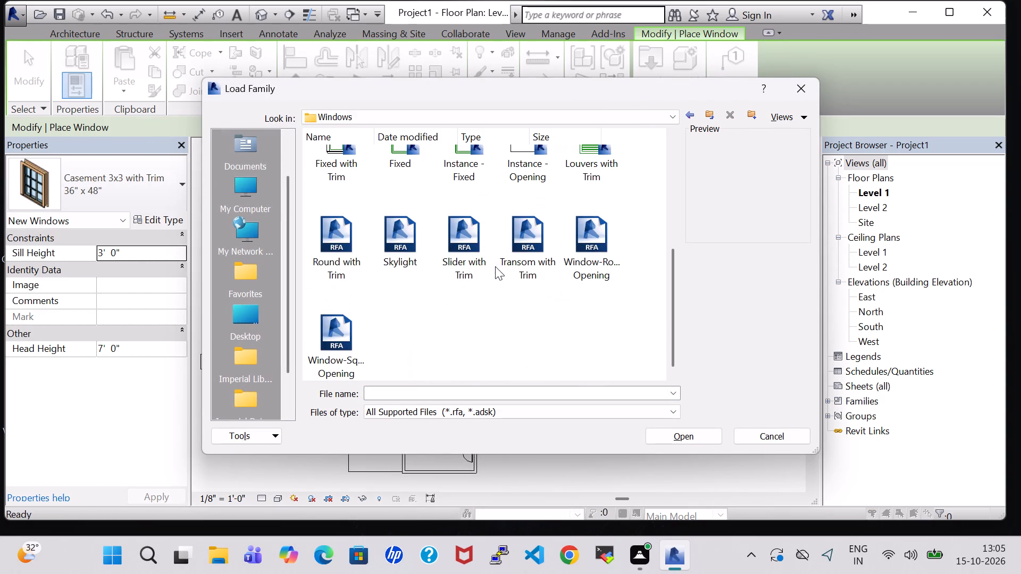
{"action": "left_click", "coordinate": [503, 252]}
{"action": "left_click", "coordinate": [670, 434]}
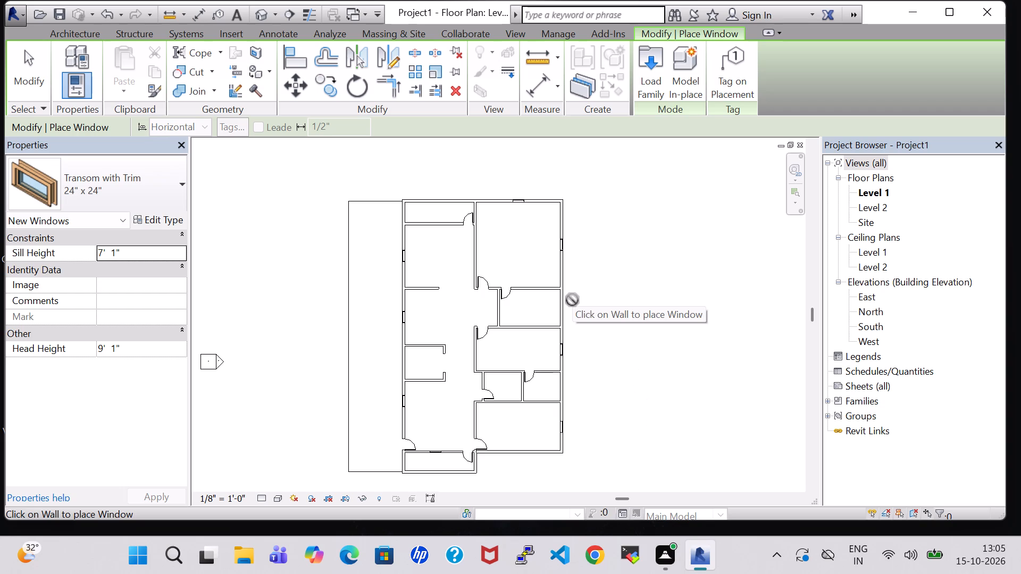
Place Transom with Trim 24" x 24" windows centred in the two small east rooms' exterior walls, at 5' - 1" and 3' - 11 1/2" from adjoining walls.
{"action": "scroll", "coordinate": [559, 304], "scroll_direction": "up", "scroll_amount": 4}
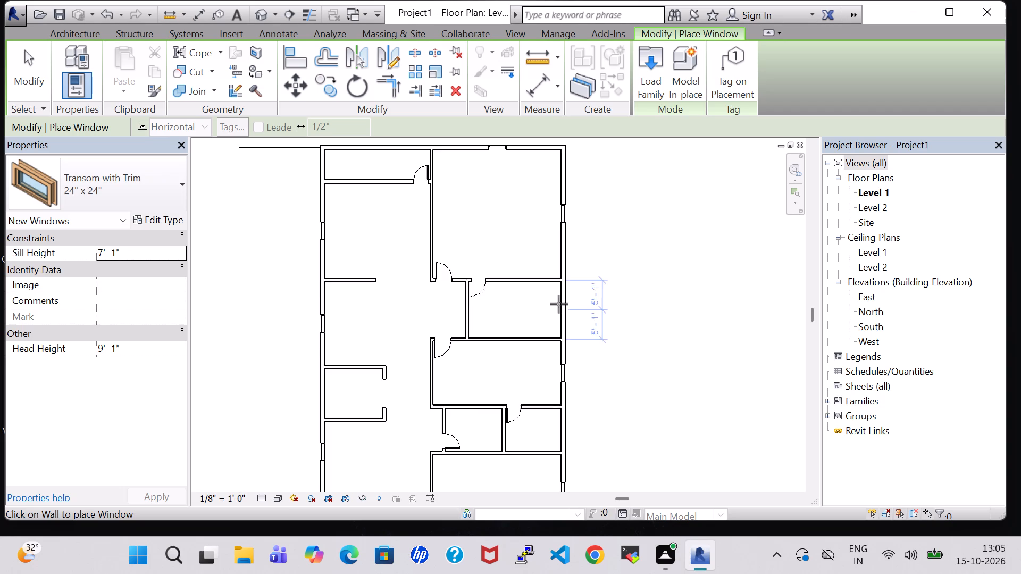
{"action": "scroll", "coordinate": [559, 304], "scroll_direction": "up", "scroll_amount": 2}
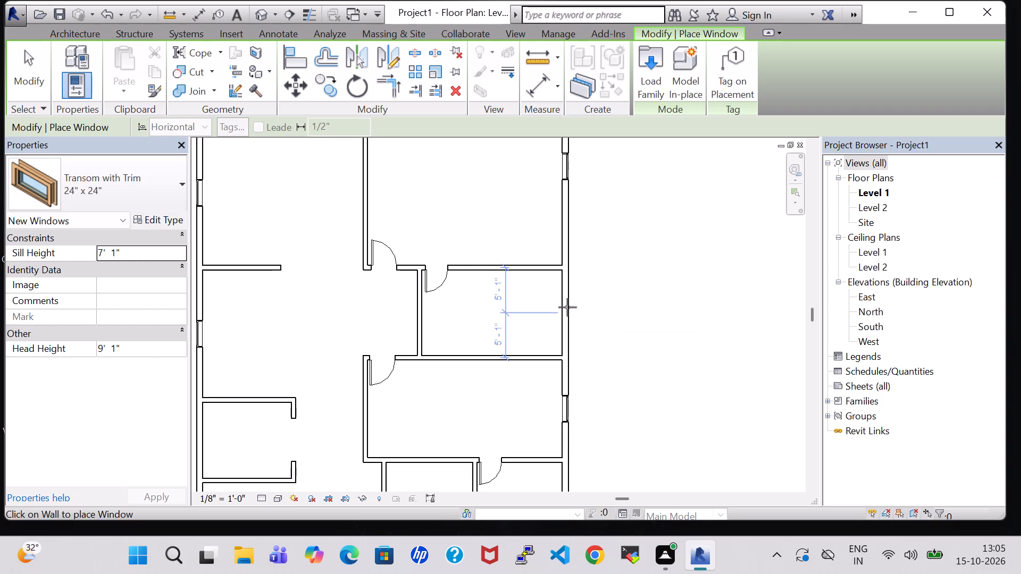
{"action": "left_click", "coordinate": [566, 311]}
{"action": "scroll", "coordinate": [645, 328], "scroll_direction": "down", "scroll_amount": 3}
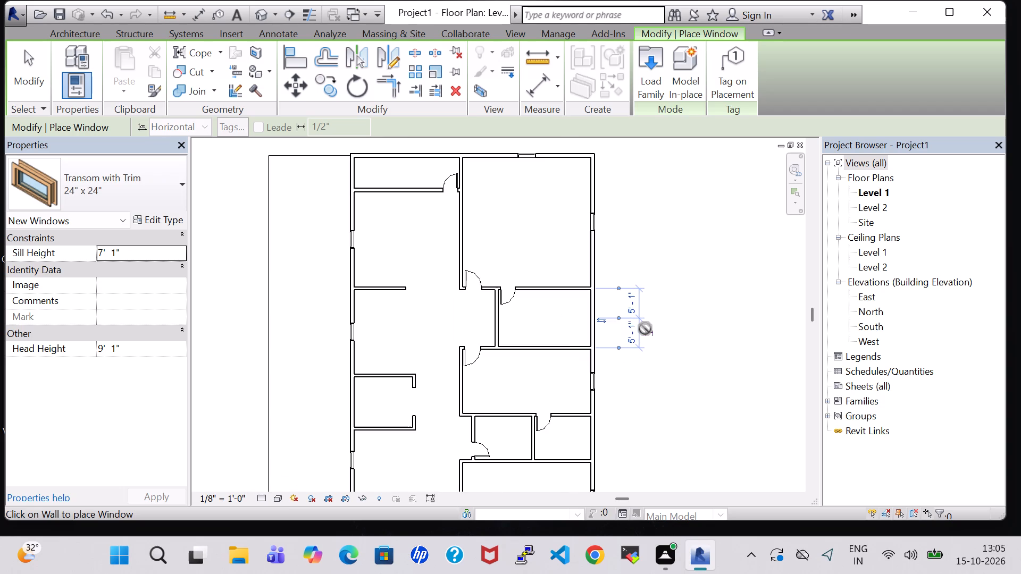
{"action": "middle_click_drag", "start_coordinate": [645, 328], "coordinate": [592, 217]}
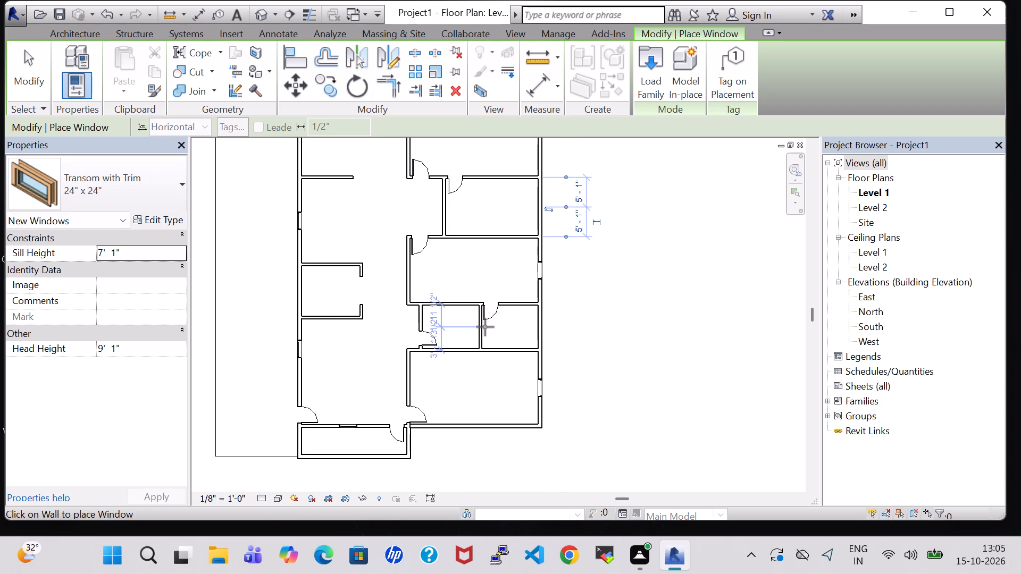
{"action": "left_click", "coordinate": [540, 330]}
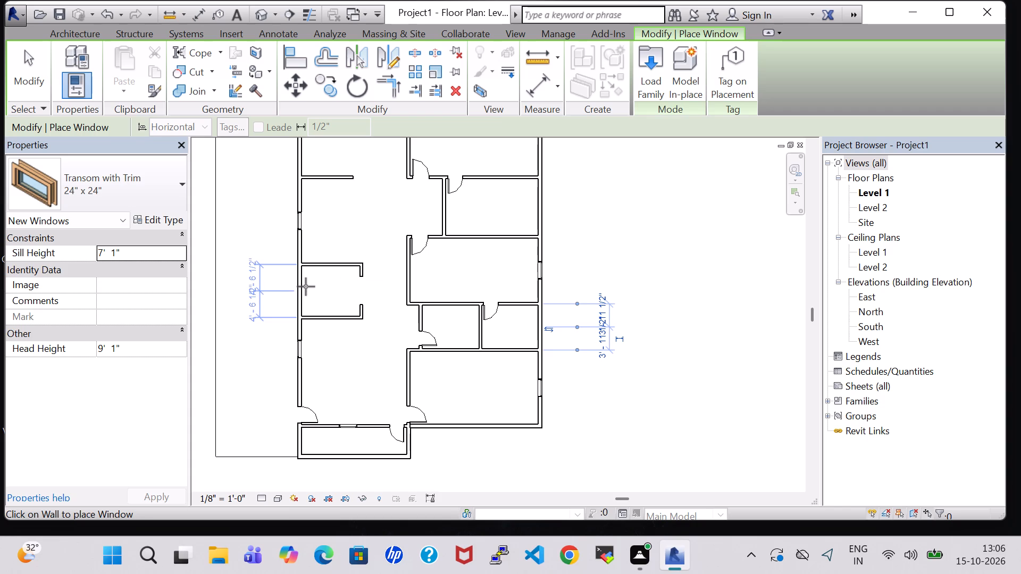
{"action": "scroll", "coordinate": [294, 289], "scroll_direction": "up", "scroll_amount": 4}
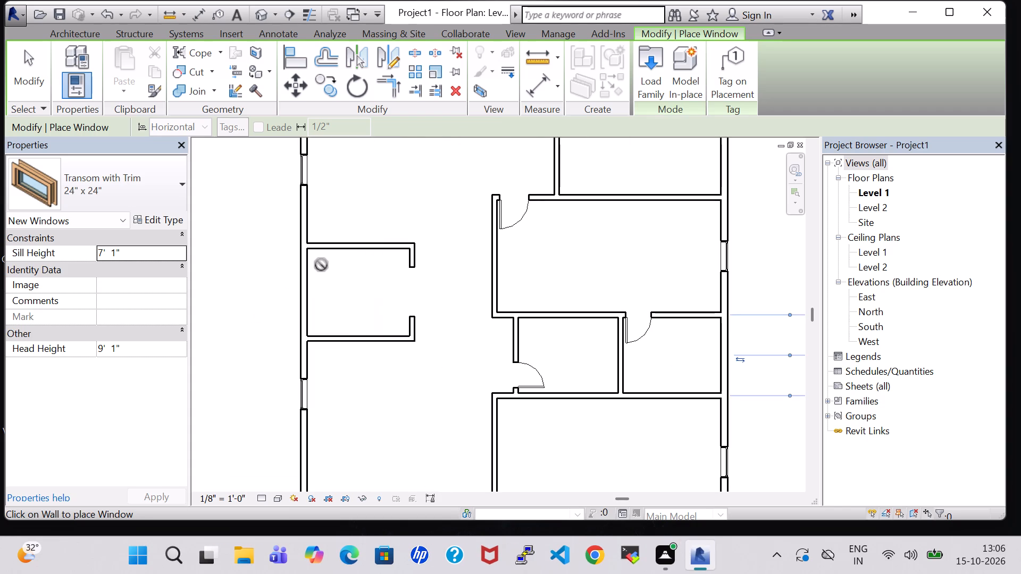
{"action": "scroll", "coordinate": [321, 265], "scroll_direction": "down", "scroll_amount": 1}
{"action": "middle_click_drag", "start_coordinate": [321, 265], "coordinate": [344, 402]}
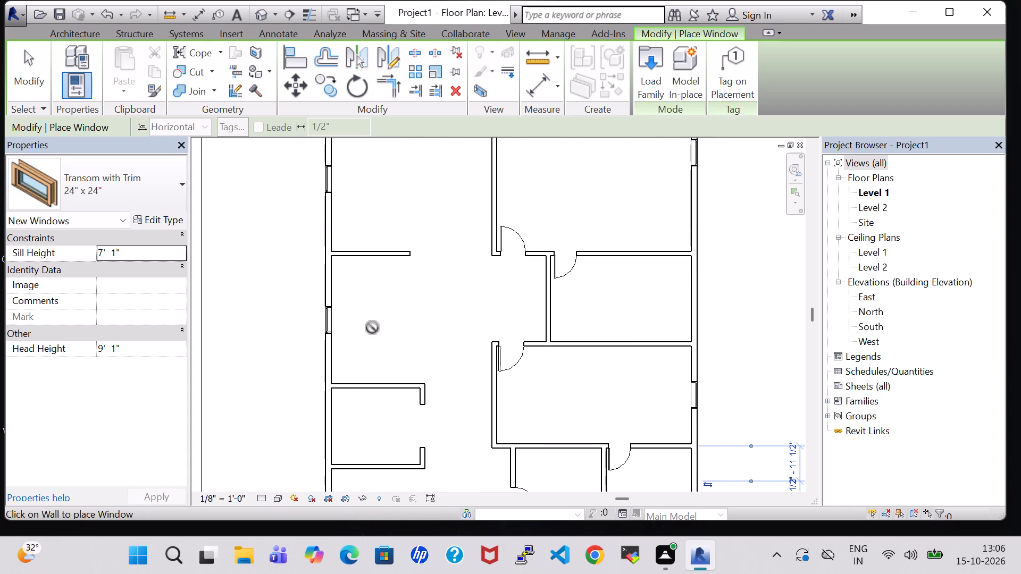
{"action": "scroll", "coordinate": [372, 329], "scroll_direction": "down", "scroll_amount": 3}
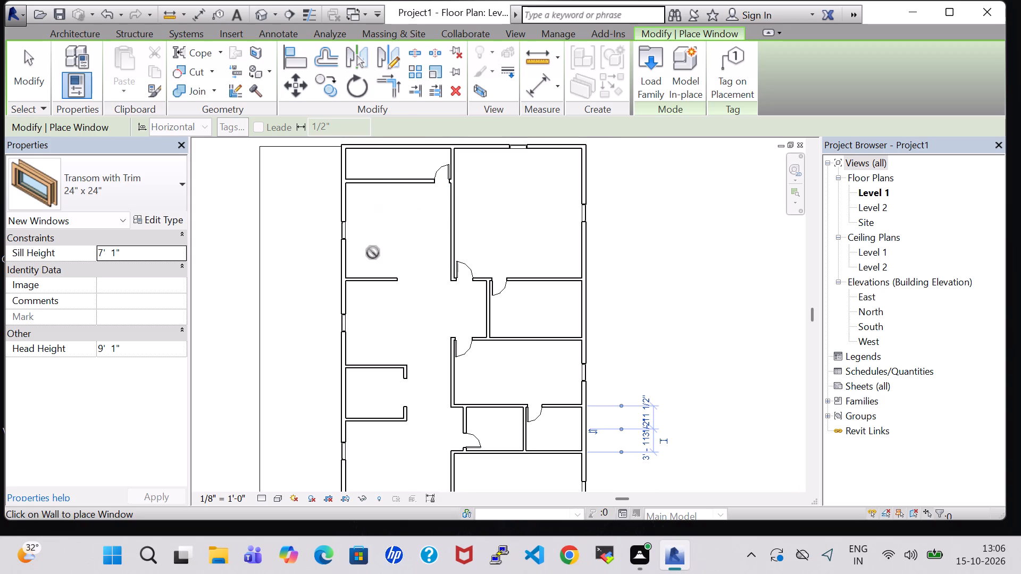
{"action": "key", "text": "Escape"}
{"action": "key", "text": "Escape"}
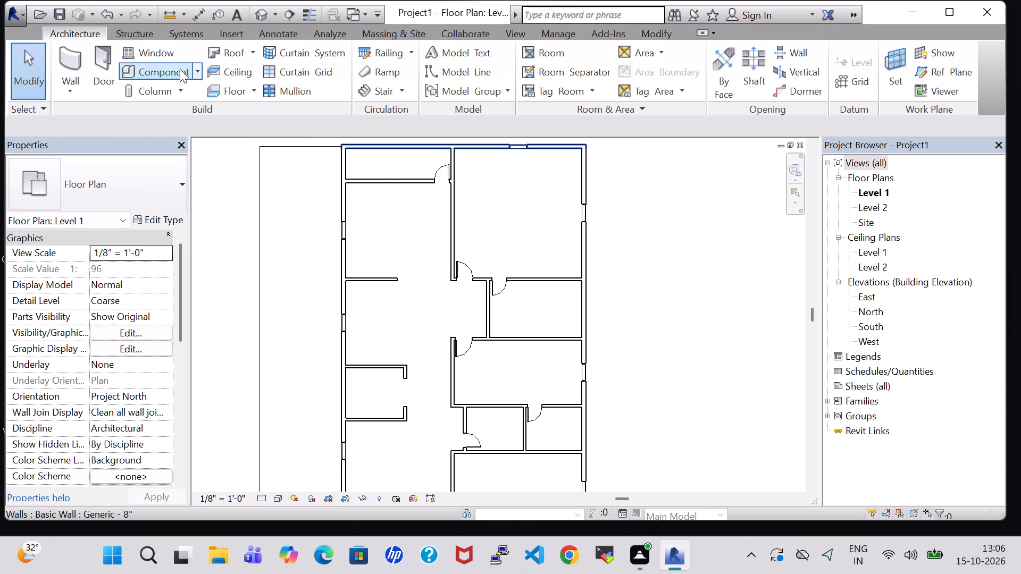
Place Fixed 24" x 24" windows centred in the small west room's exterior wall and the narrow northwest room's north wall.
{"action": "left_click", "coordinate": [166, 55]}
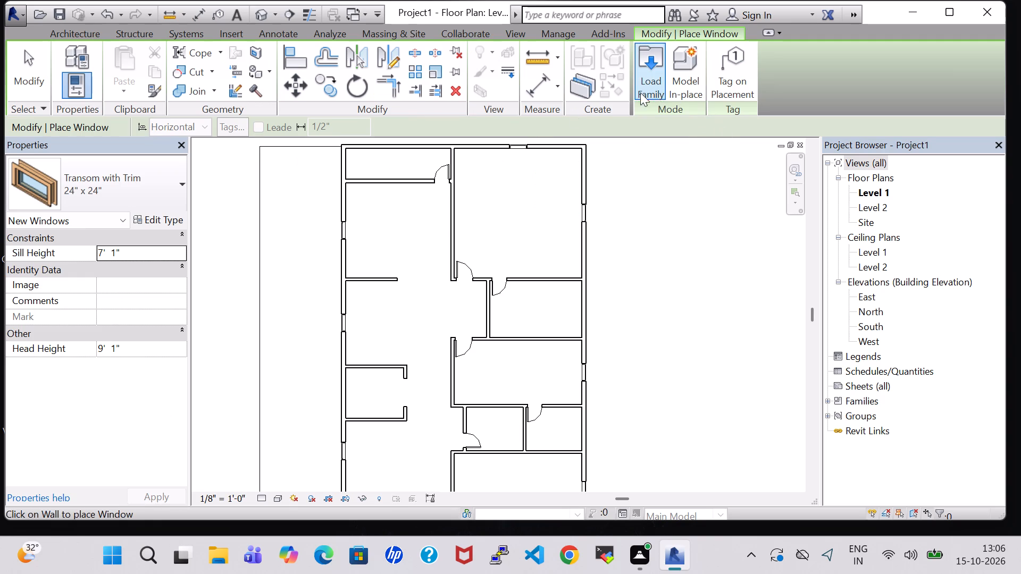
{"action": "left_click", "coordinate": [160, 205]}
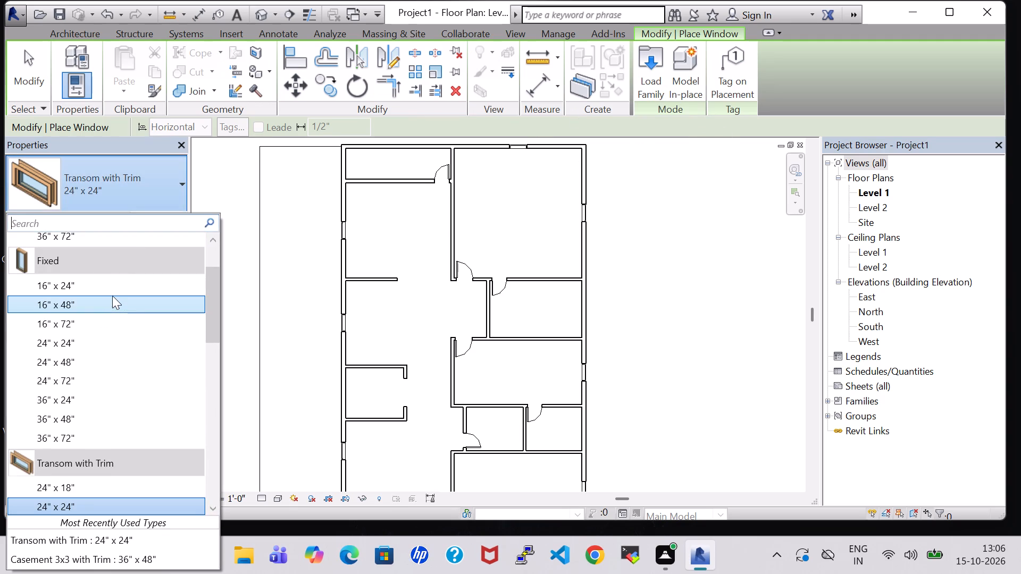
{"action": "left_click", "coordinate": [118, 348]}
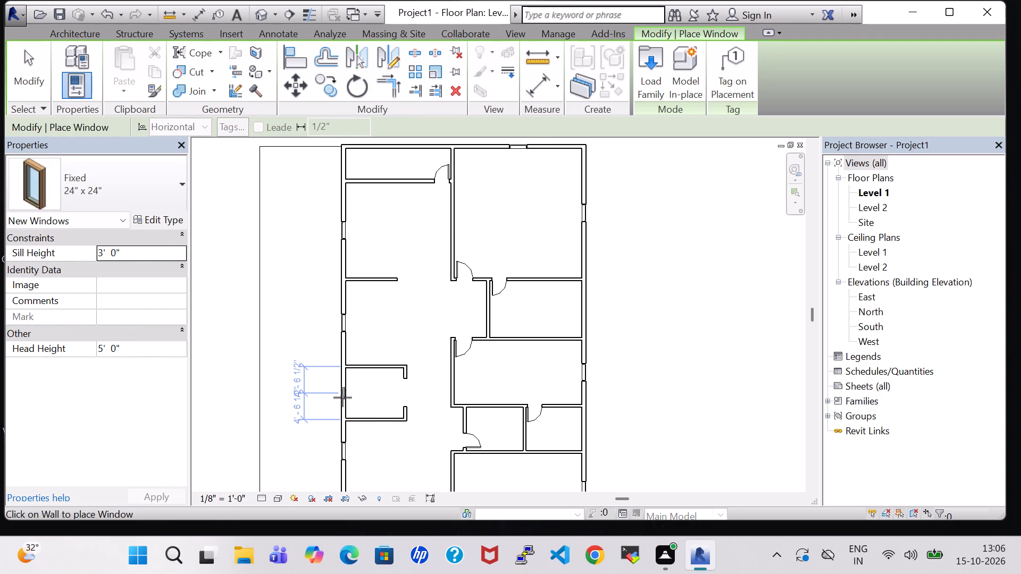
{"action": "left_click", "coordinate": [339, 398]}
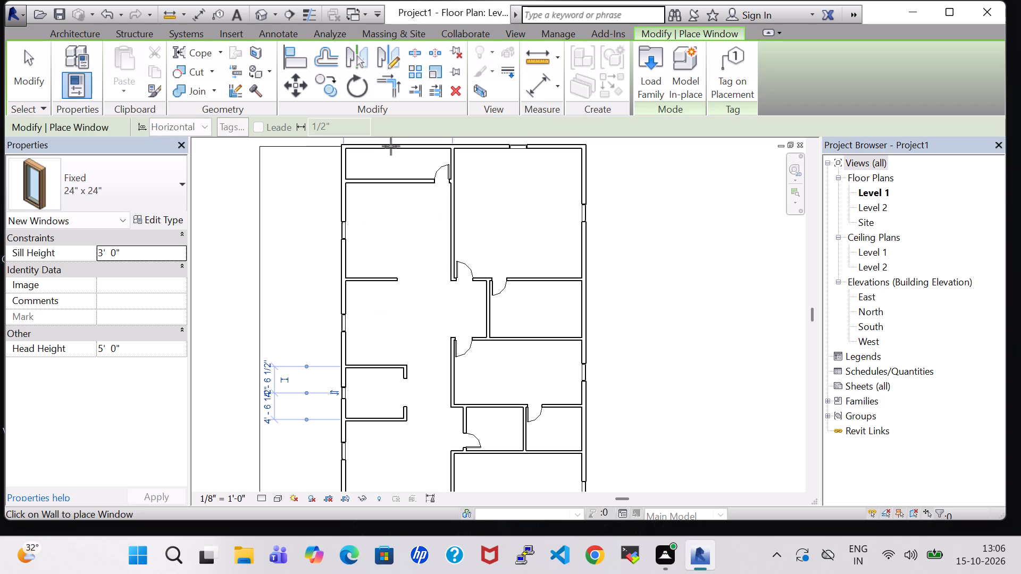
{"action": "left_click", "coordinate": [392, 145]}
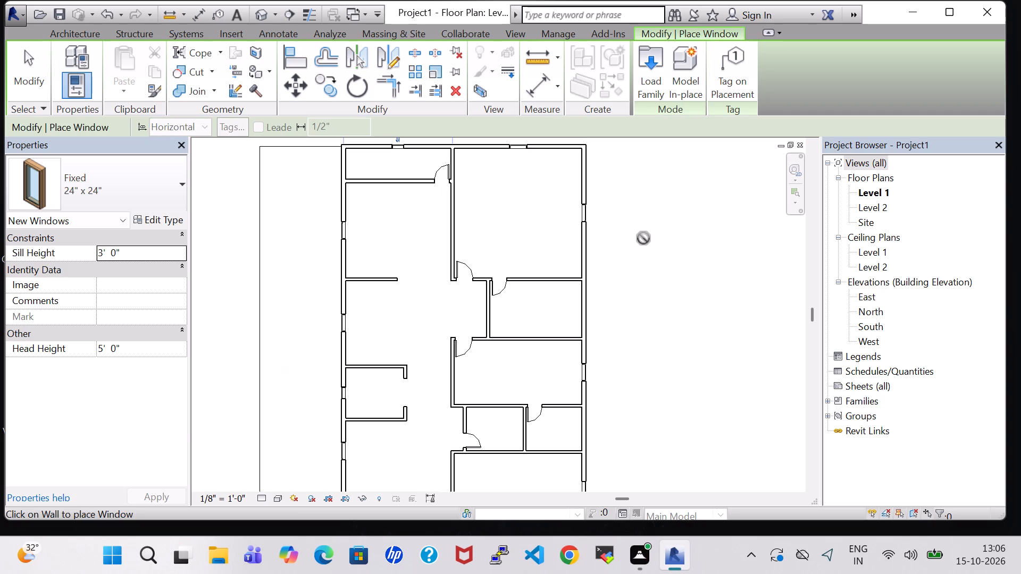
{"action": "key", "text": "Escape"}
{"action": "key", "text": "Escape"}
{"action": "scroll", "coordinate": [643, 238], "scroll_direction": "down", "scroll_amount": 2}
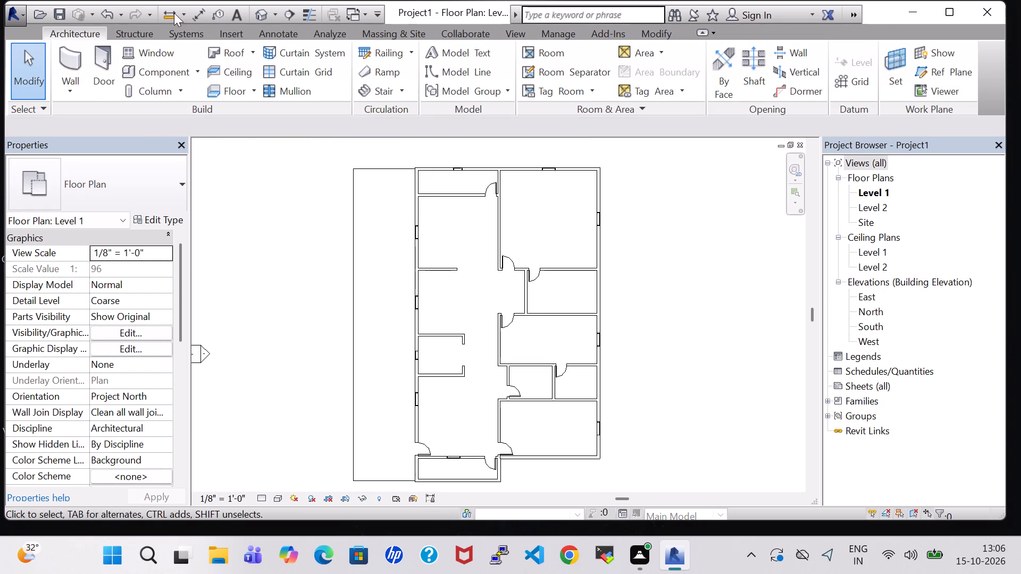
Open the default 3D view and examine the placed windows and doors from the east and south sides.
{"action": "left_click", "coordinate": [264, 13]}
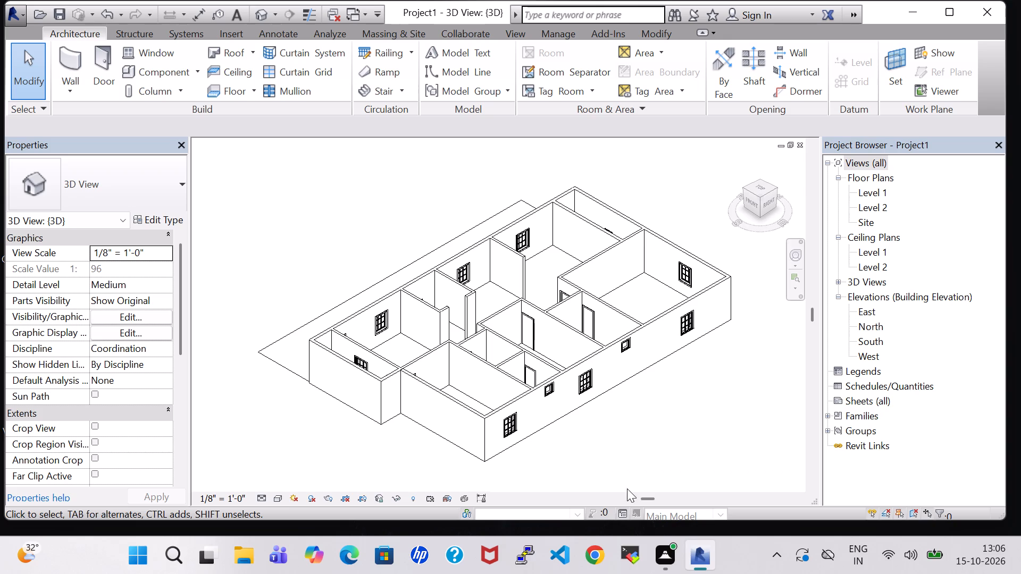
{"action": "middle_click_drag", "start_coordinate": [627, 488], "coordinate": [583, 438], "text": "shift"}
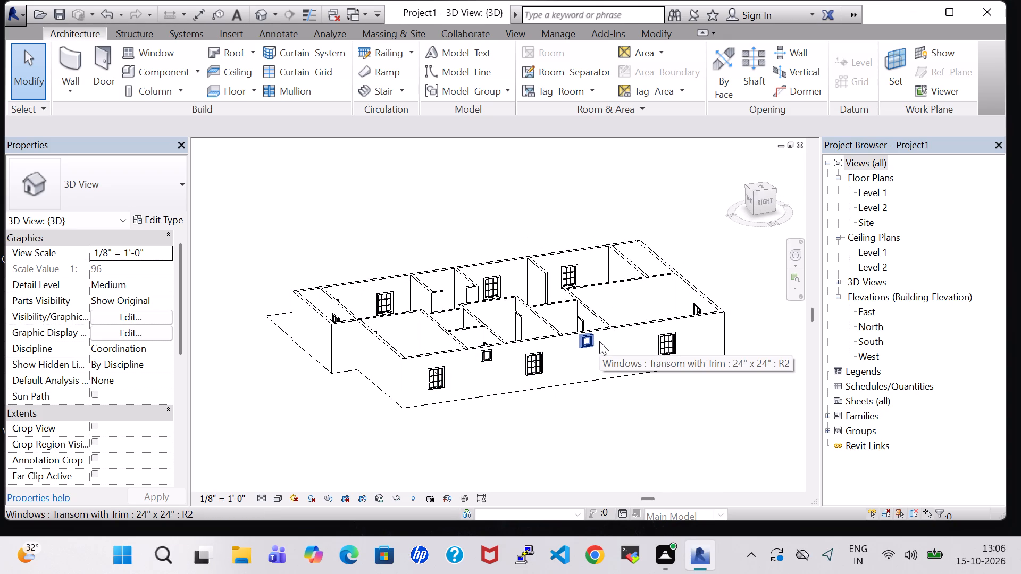
{"action": "middle_click_drag", "start_coordinate": [549, 421], "coordinate": [587, 439], "text": "shift"}
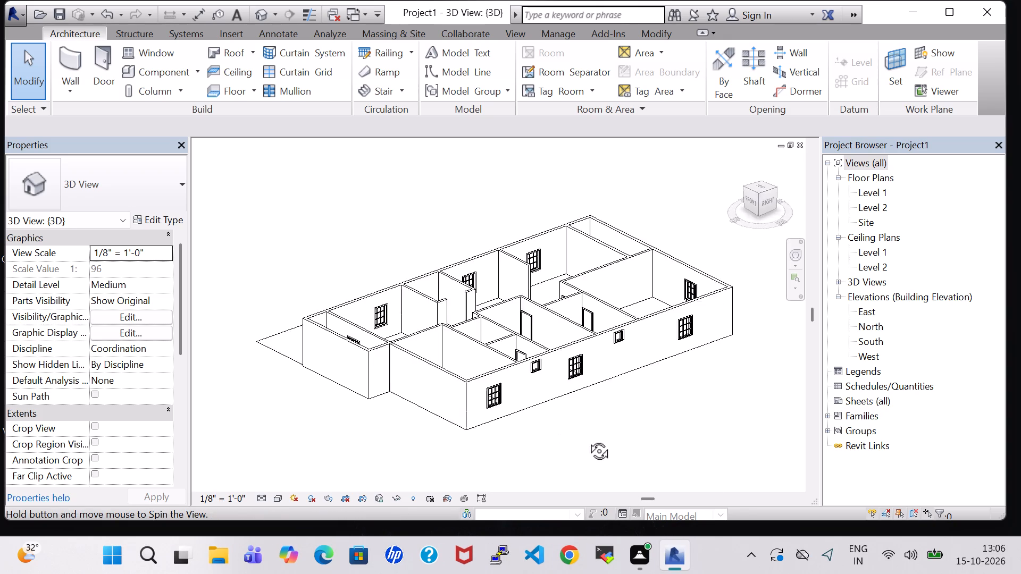
{"action": "middle_click_drag", "start_coordinate": [587, 439], "coordinate": [673, 458], "text": "shift"}
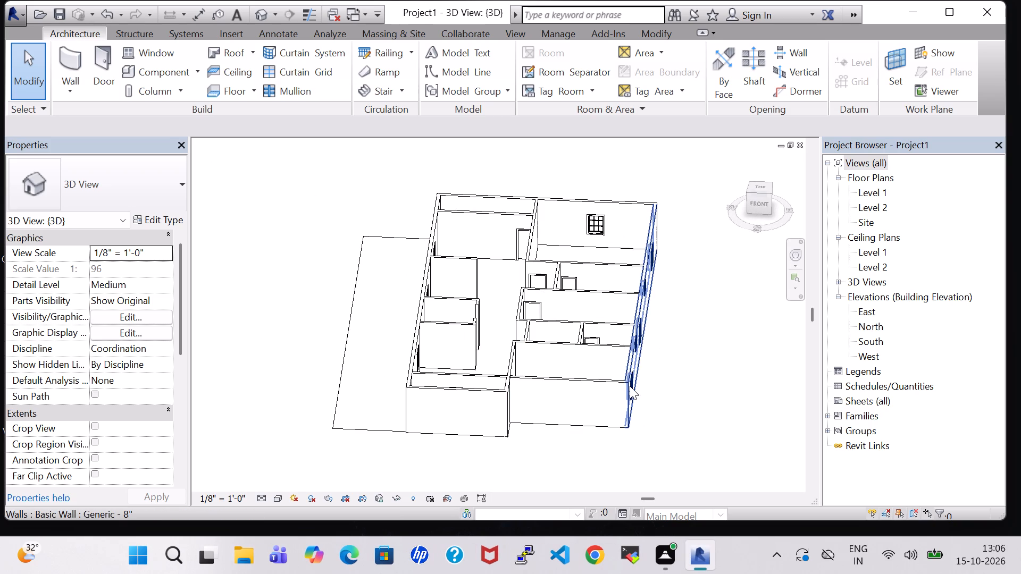
Create a similar Casement 3x3 with Trim 36" x 48" window in the southeast room's south wall, about 9' - 6" from its east end.
{"action": "scroll", "coordinate": [638, 386], "scroll_direction": "up", "scroll_amount": 5}
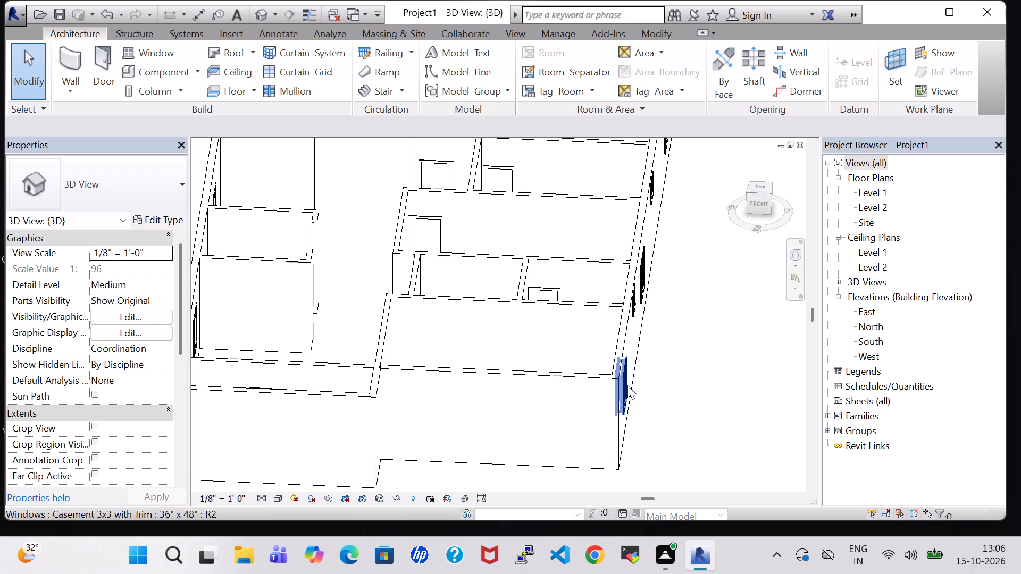
{"action": "left_click", "coordinate": [627, 385]}
{"action": "right_click", "coordinate": [627, 385]}
{"action": "left_click", "coordinate": [670, 287]}
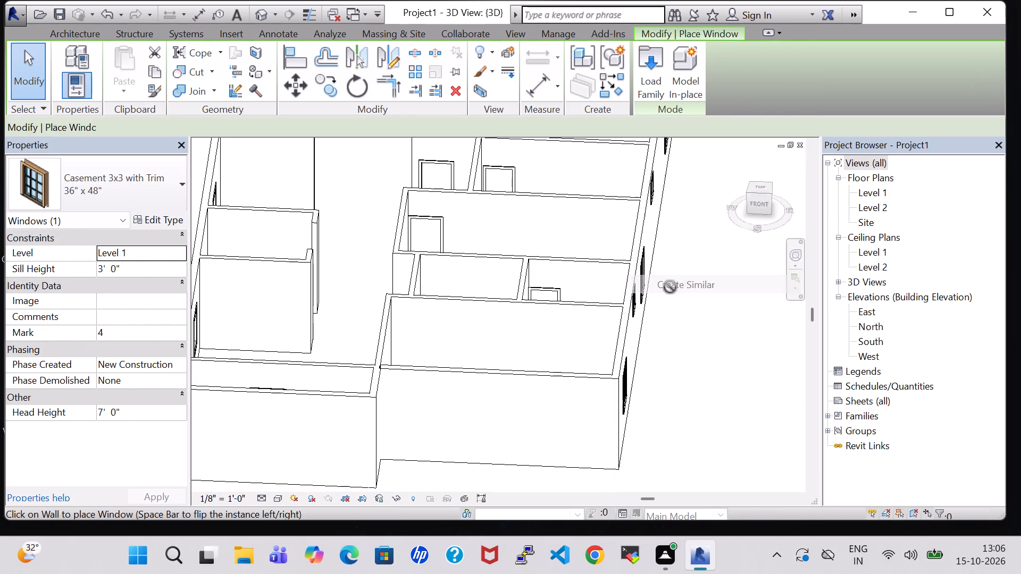
{"action": "left_click", "coordinate": [515, 405]}
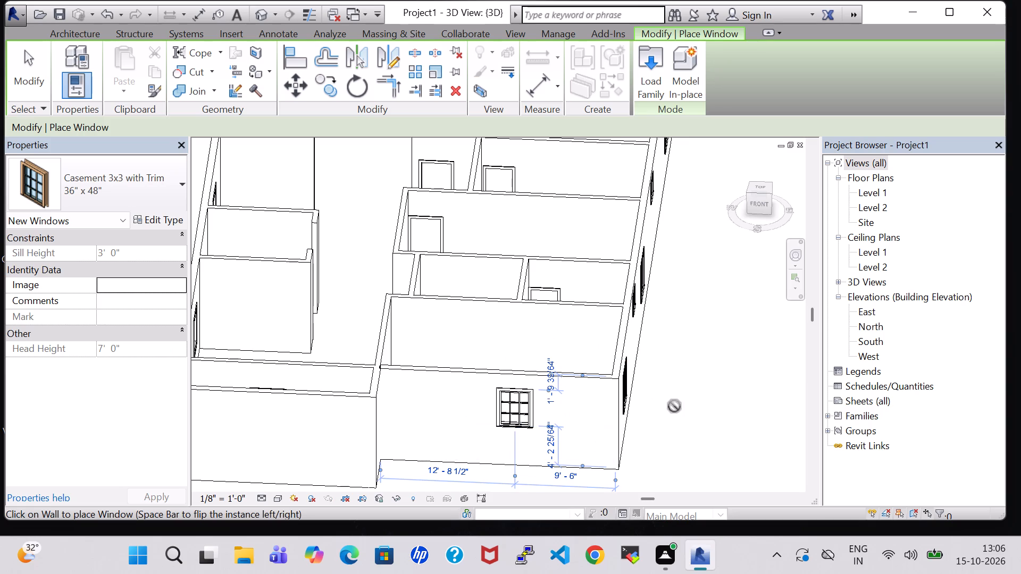
Nudge the Casement 3x3 with Trim window beside the west wall's south door five increments toward that door.
{"action": "key", "text": "Escape"}
{"action": "key", "text": "Escape"}
{"action": "scroll", "coordinate": [691, 406], "scroll_direction": "down", "scroll_amount": 1}
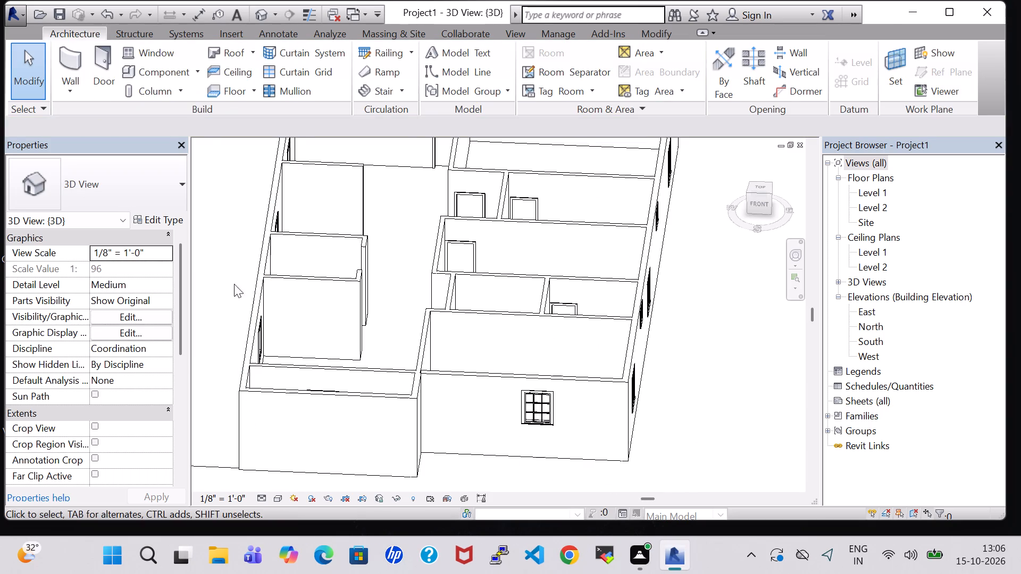
{"action": "middle_click_drag", "start_coordinate": [222, 278], "coordinate": [266, 353]}
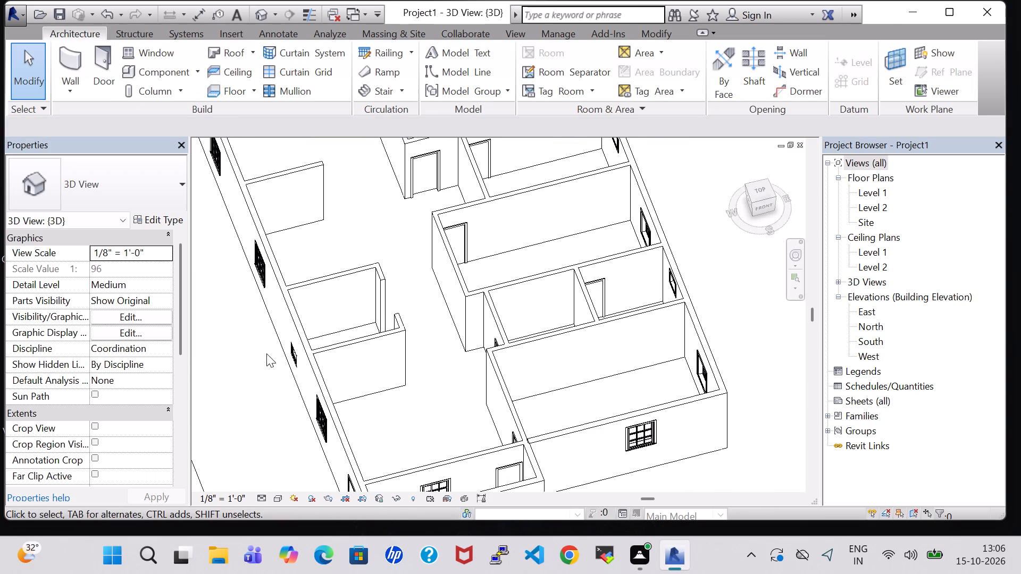
{"action": "middle_click_drag", "start_coordinate": [248, 359], "coordinate": [250, 242]}
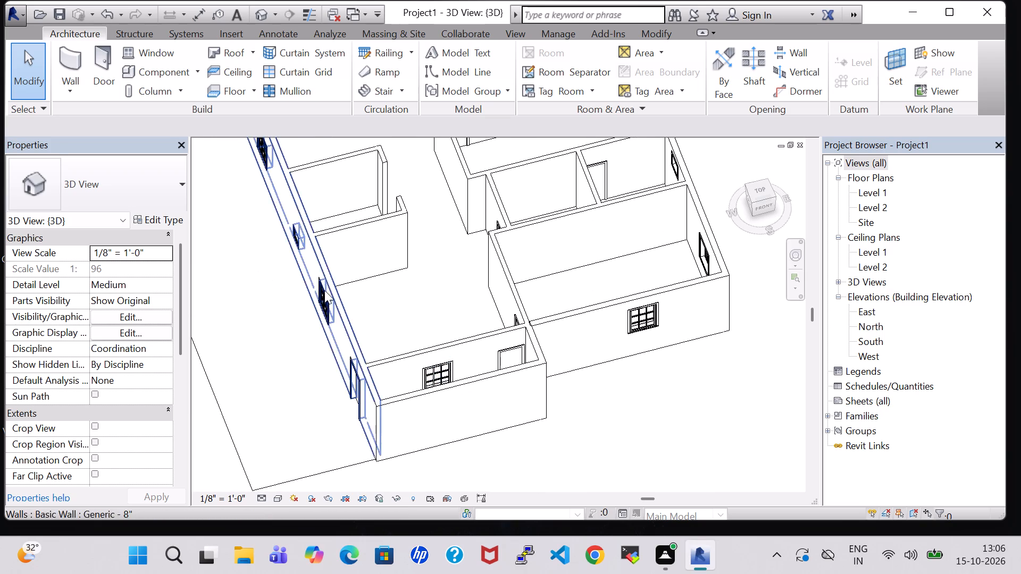
{"action": "middle_click_drag", "start_coordinate": [267, 278], "coordinate": [278, 346], "text": "shift"}
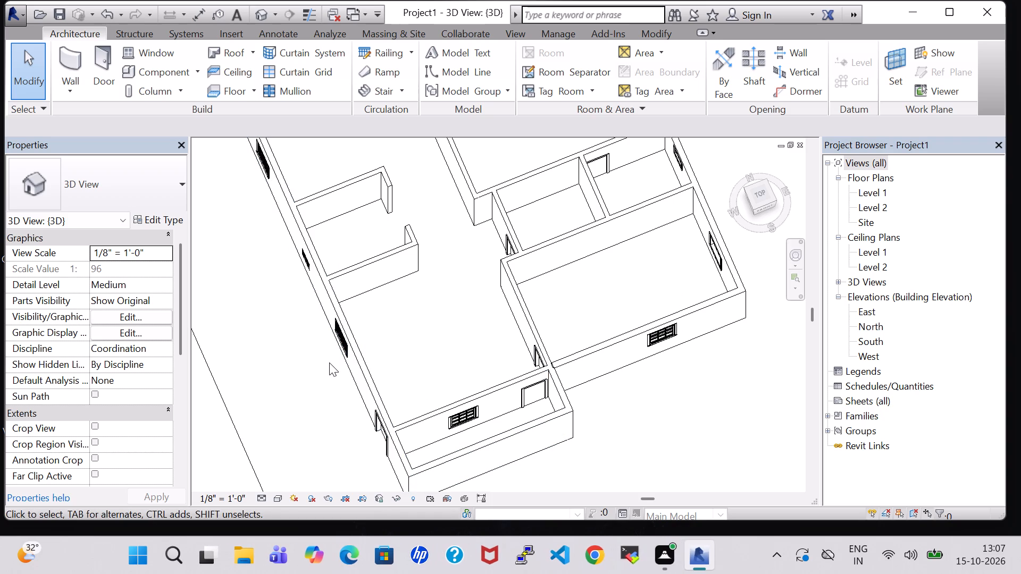
{"action": "middle_click_drag", "start_coordinate": [317, 386], "coordinate": [387, 318], "text": "shift"}
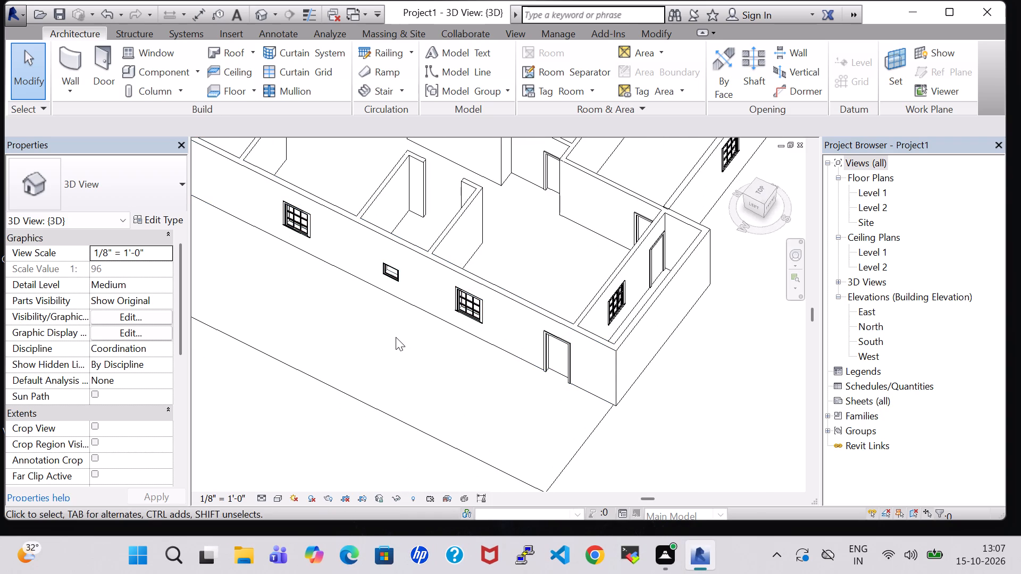
{"action": "left_click", "coordinate": [463, 305]}
{"action": "key", "text": "Right"}
{"action": "key", "text": "Right"}
{"action": "key", "text": "Right"}
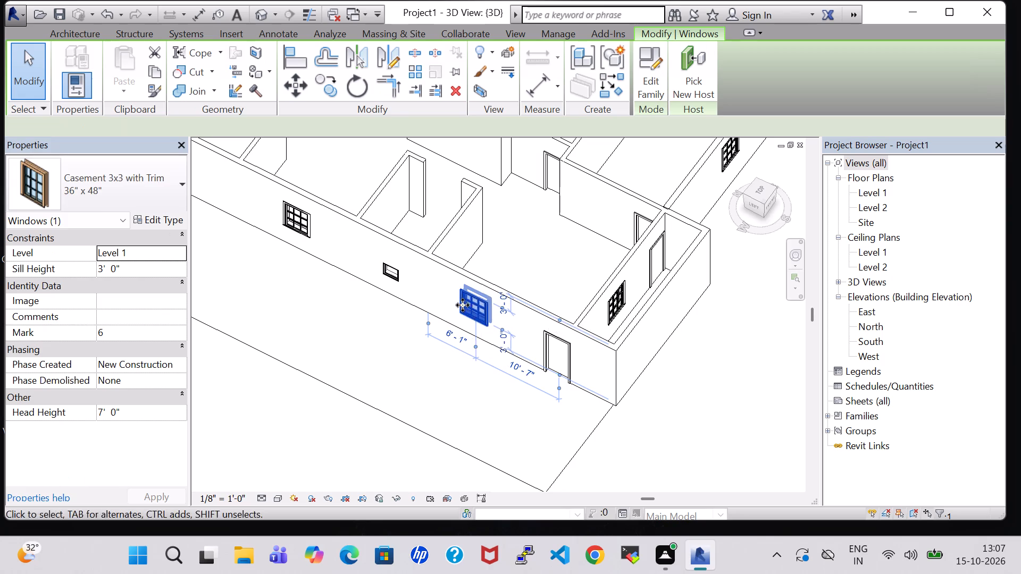
{"action": "key", "text": "Right"}
{"action": "key", "text": "Right"}
{"action": "left_click", "coordinate": [347, 340]}
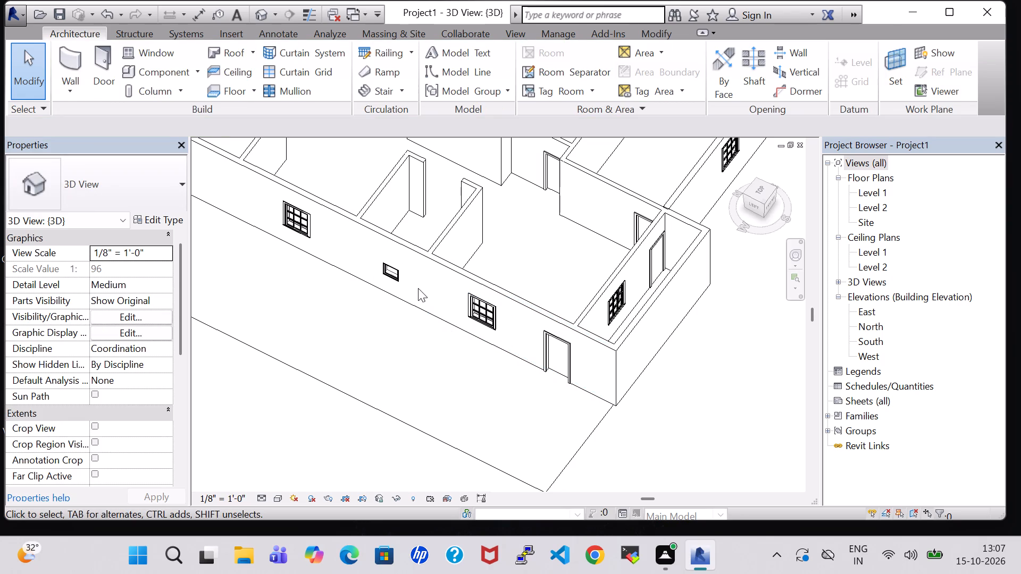
In the Level 1 floor plan, split the front porch's east and west side walls where they meet the main house.
{"action": "middle_click_drag", "start_coordinate": [328, 286], "coordinate": [342, 294]}
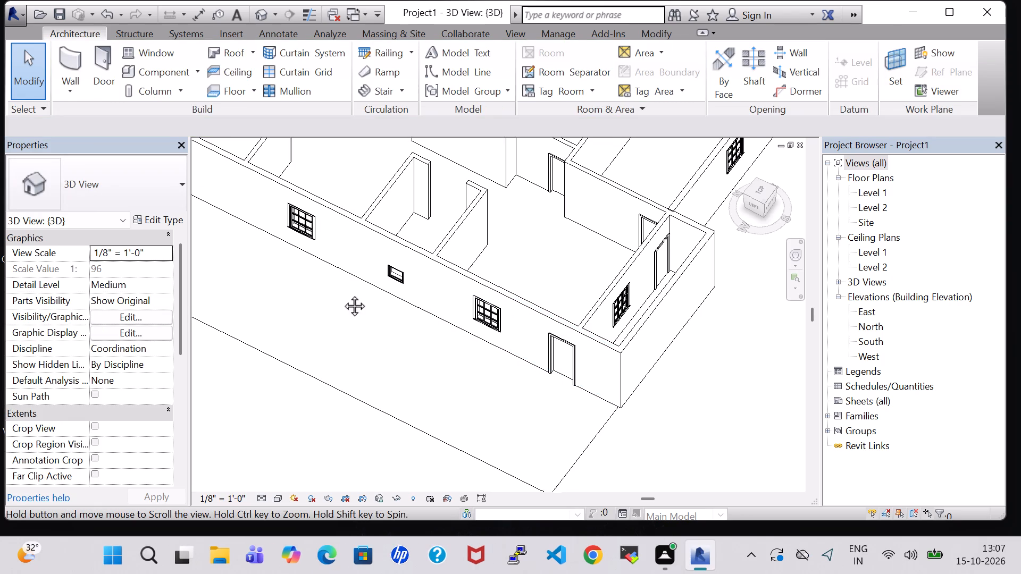
{"action": "middle_click_drag", "start_coordinate": [342, 294], "coordinate": [426, 328]}
{"action": "middle_click_drag", "start_coordinate": [313, 324], "coordinate": [474, 419]}
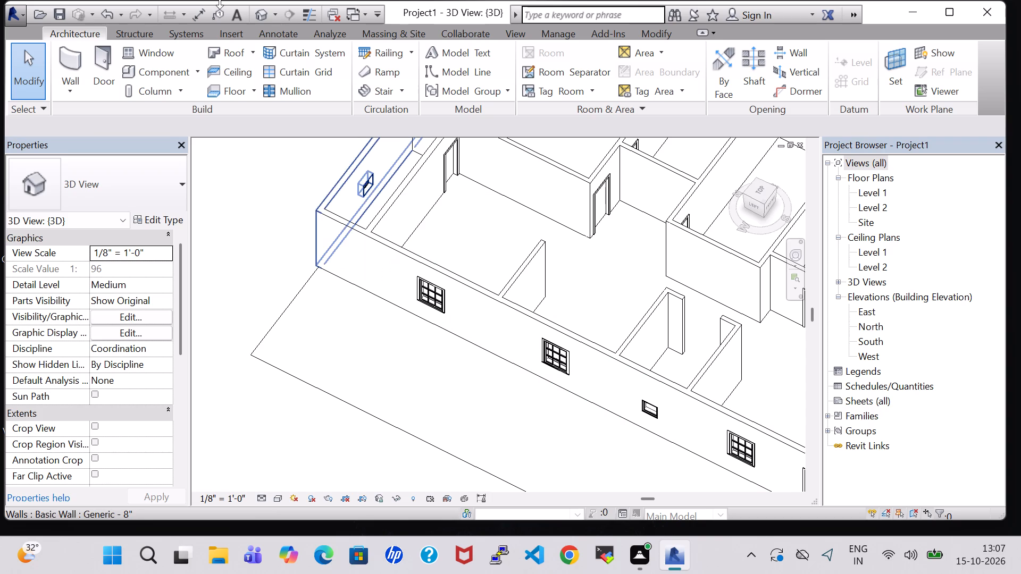
{"action": "double_click", "coordinate": [878, 196]}
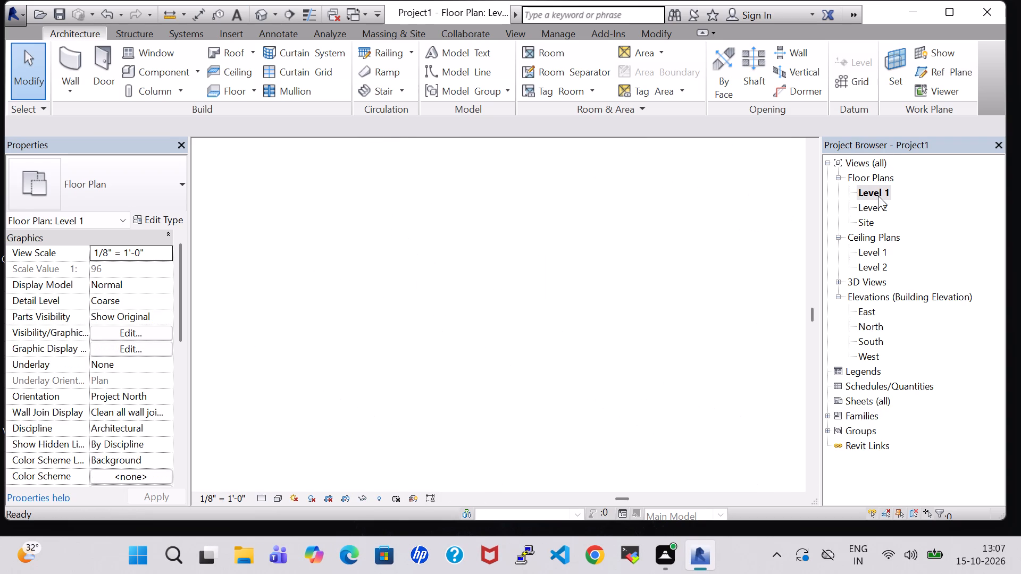
{"action": "left_click", "coordinate": [672, 300]}
{"action": "scroll", "coordinate": [672, 300], "scroll_direction": "up", "scroll_amount": 1}
{"action": "middle_click_drag", "start_coordinate": [672, 300], "coordinate": [669, 205]}
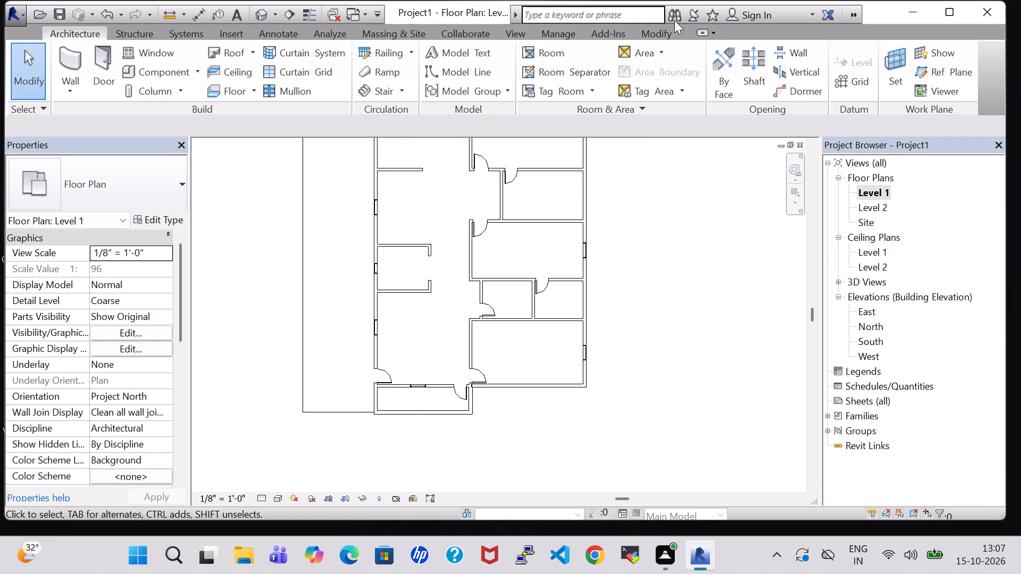
{"action": "left_click", "coordinate": [657, 30]}
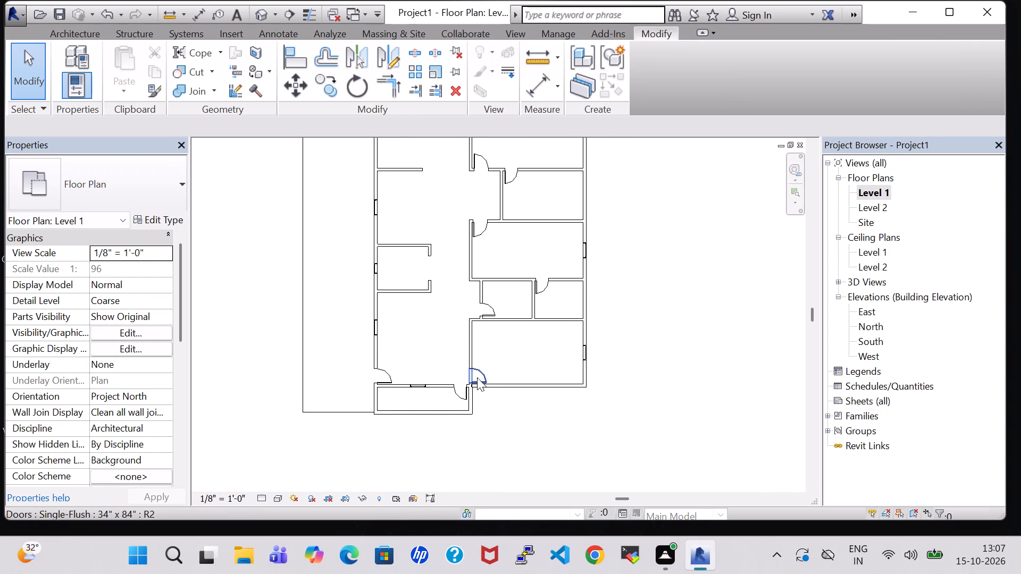
{"action": "left_click", "coordinate": [408, 49]}
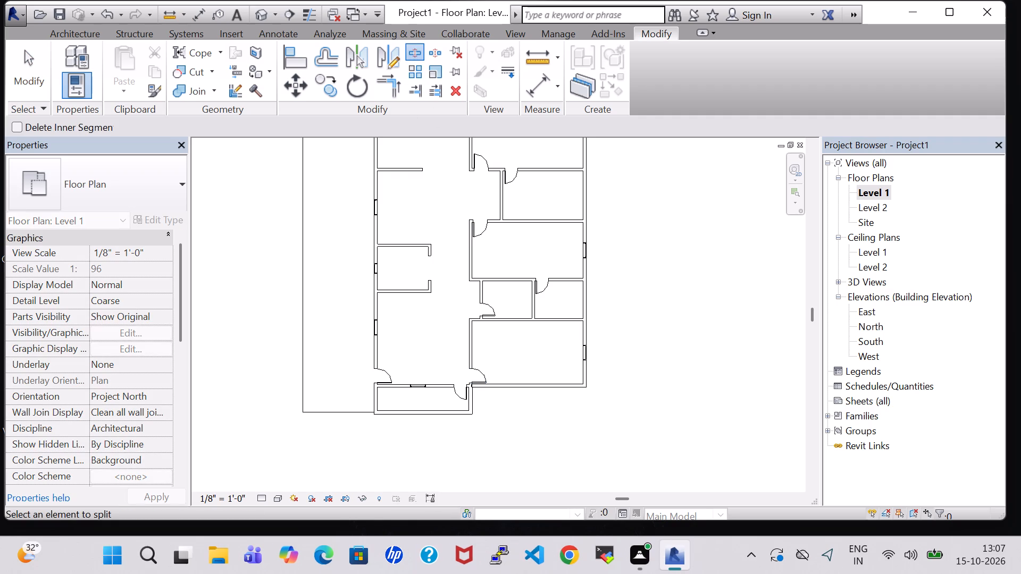
{"action": "scroll", "coordinate": [479, 463], "scroll_direction": "up", "scroll_amount": 7}
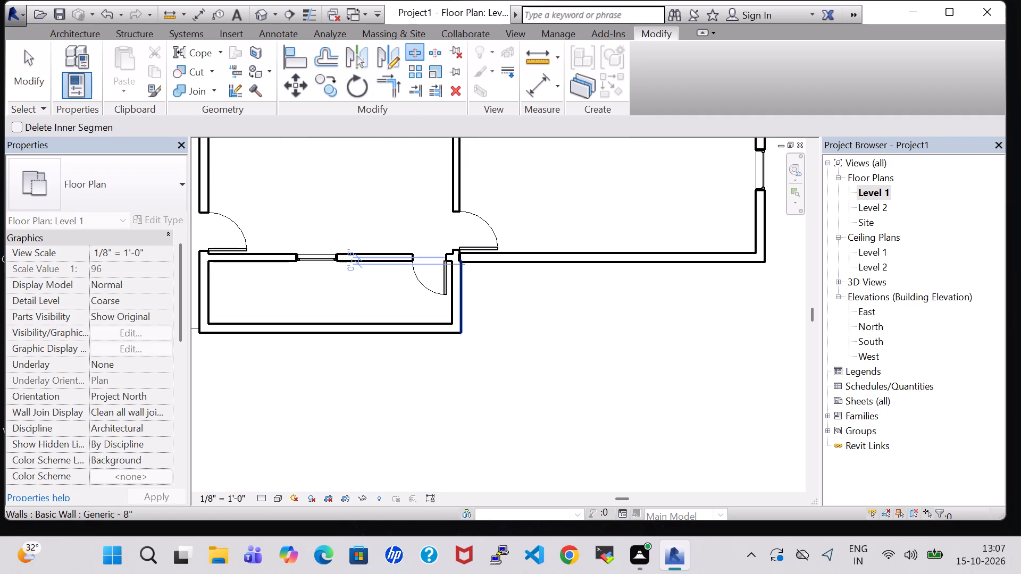
{"action": "left_click", "coordinate": [464, 265]}
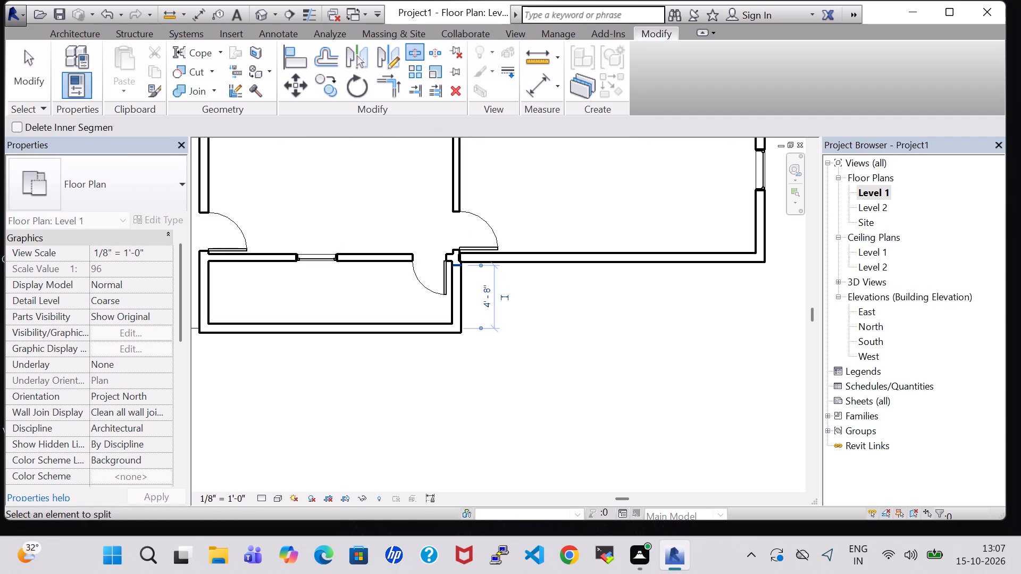
{"action": "left_click", "coordinate": [205, 257]}
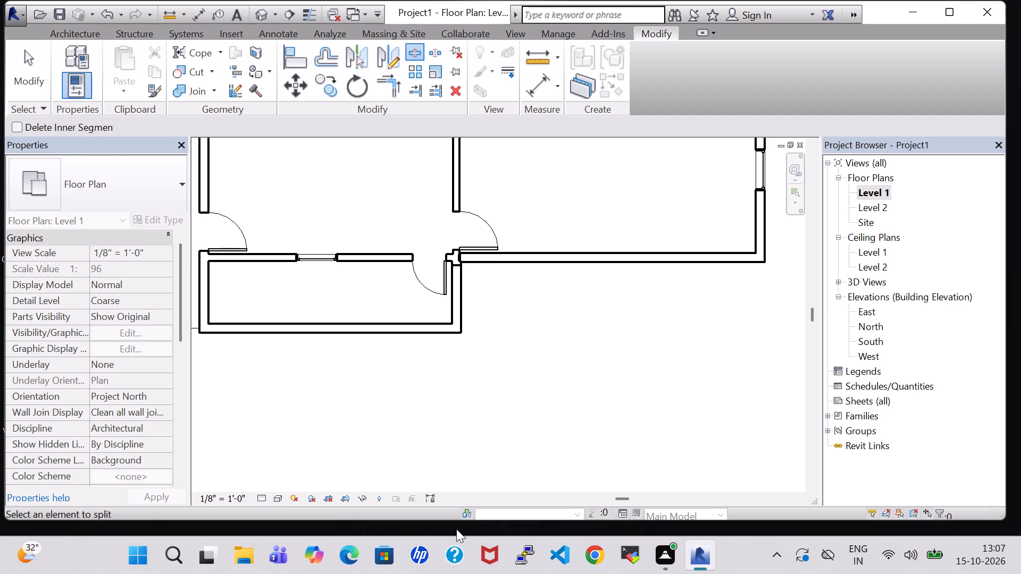
{"action": "key", "text": "Escape"}
{"action": "key", "text": "Escape"}
Set the unconnected height of the front porch's east, south and west walls to 5' 0".
{"action": "left_click", "coordinate": [462, 305]}
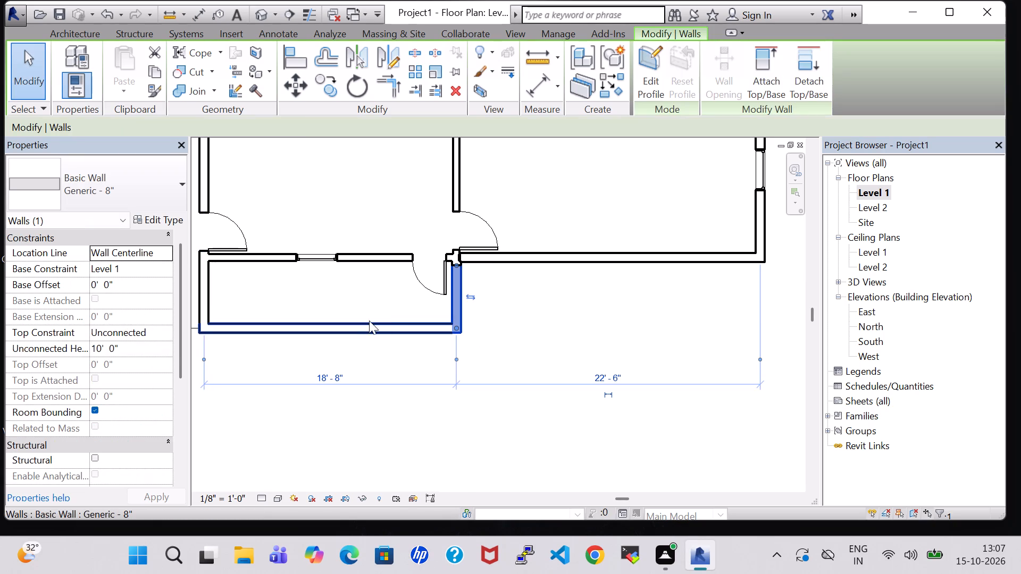
{"action": "left_click", "coordinate": [331, 325], "text": "ctrl"}
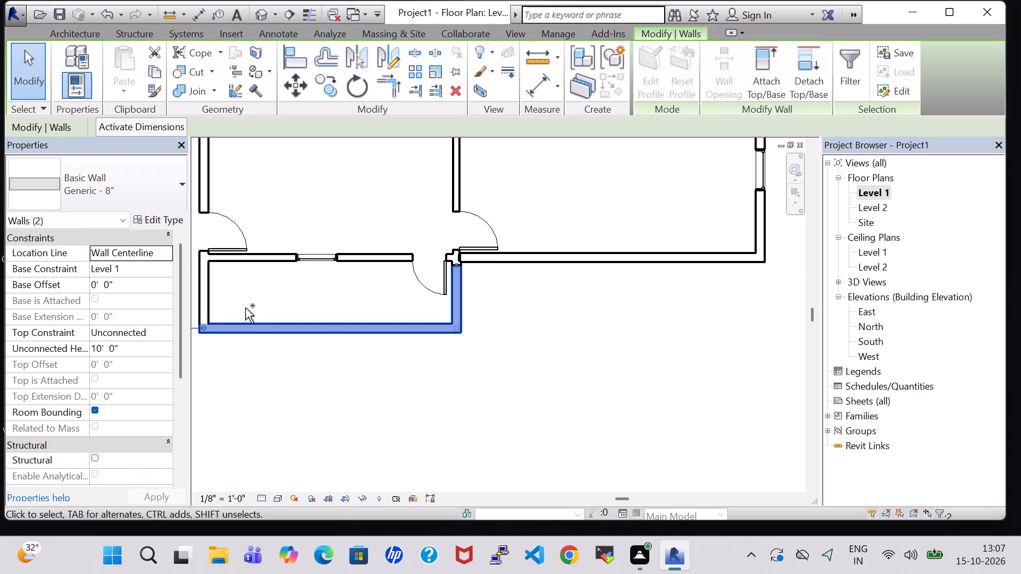
{"action": "left_click", "coordinate": [199, 298], "text": "ctrl"}
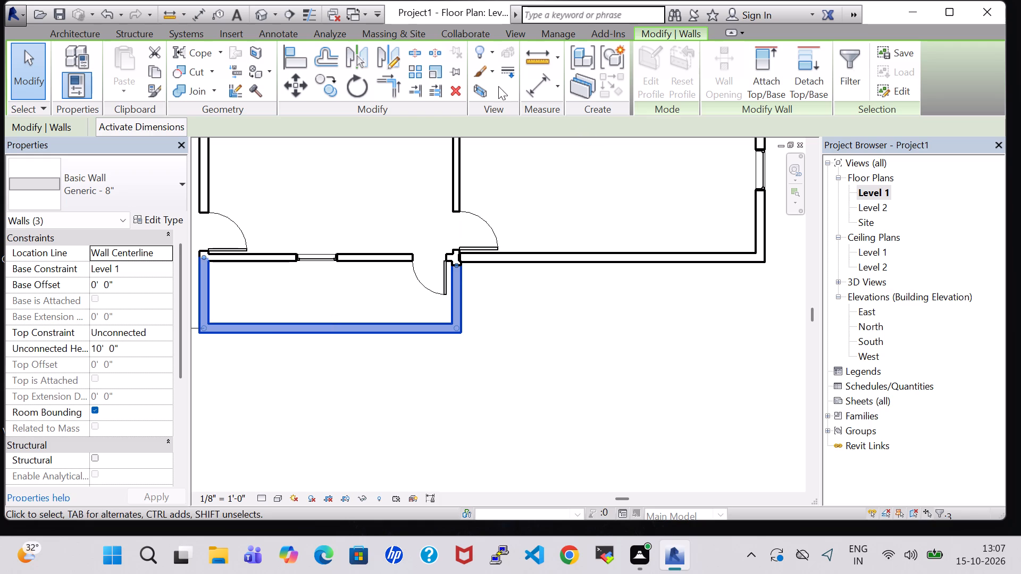
{"action": "left_click", "coordinate": [99, 348]}
{"action": "key", "text": "BackSpace"}
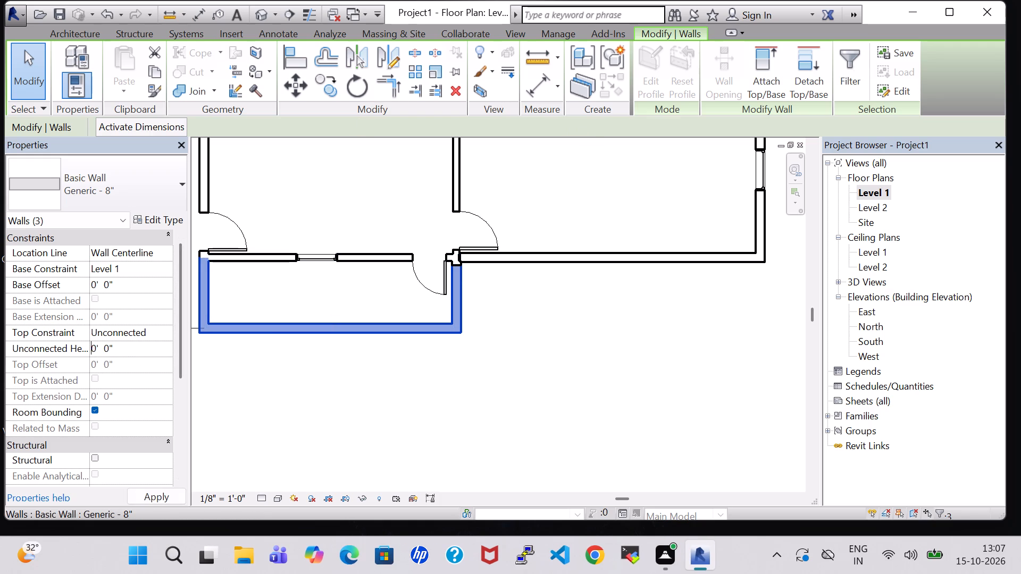
{"action": "key", "text": "5"}
{"action": "left_click", "coordinate": [102, 349]}
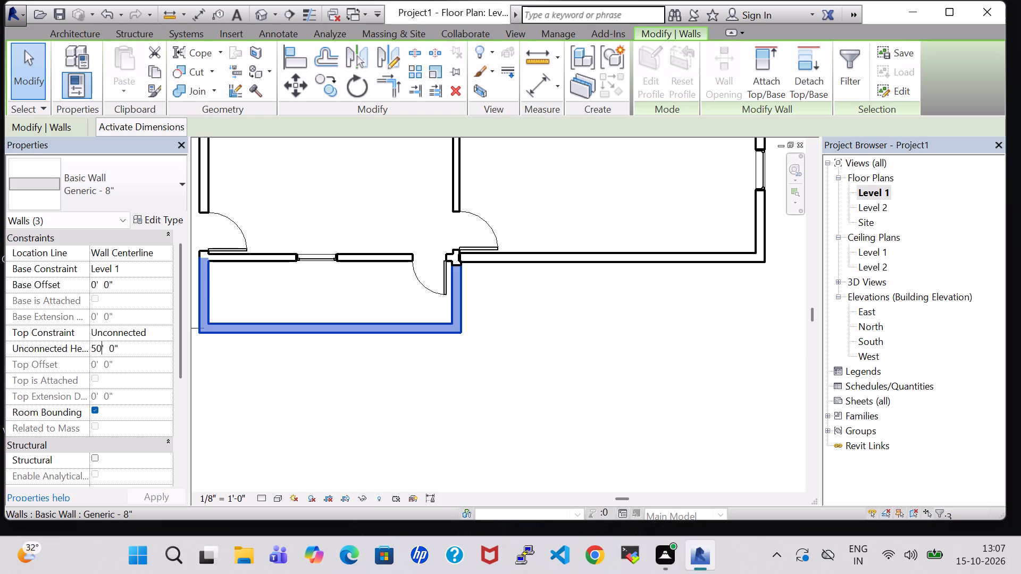
{"action": "key", "text": "BackSpace"}
{"action": "left_click", "coordinate": [161, 494]}
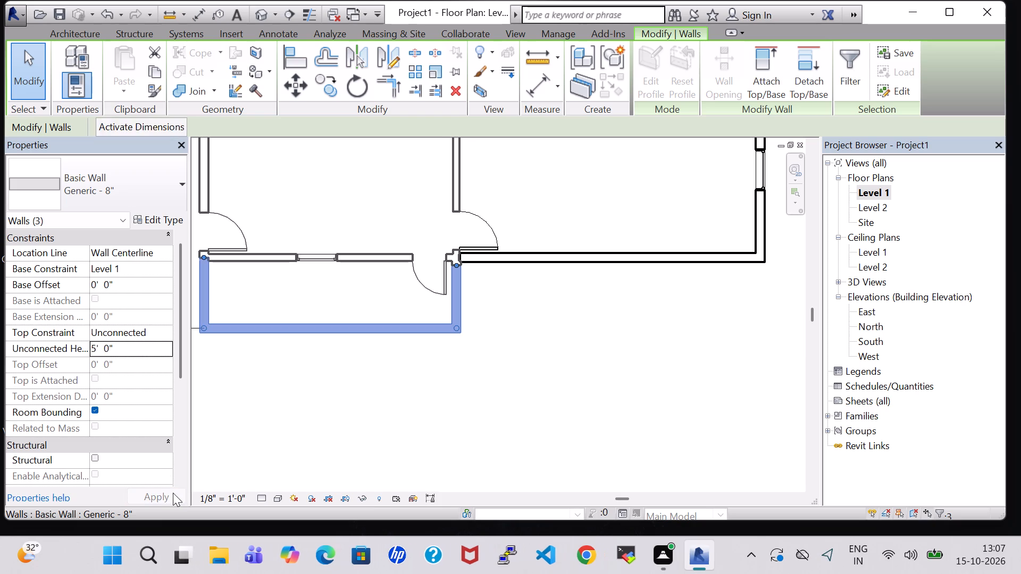
{"action": "left_click", "coordinate": [487, 419]}
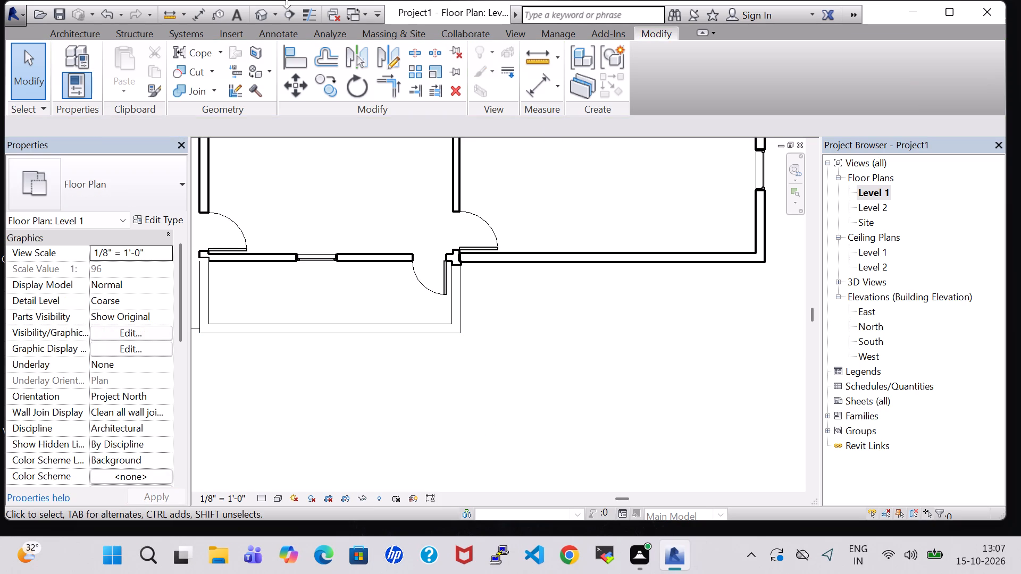
Change the default 3D view's visual style to show coloured surfaces and examine the front porch walls from the south.
{"action": "left_click", "coordinate": [262, 11]}
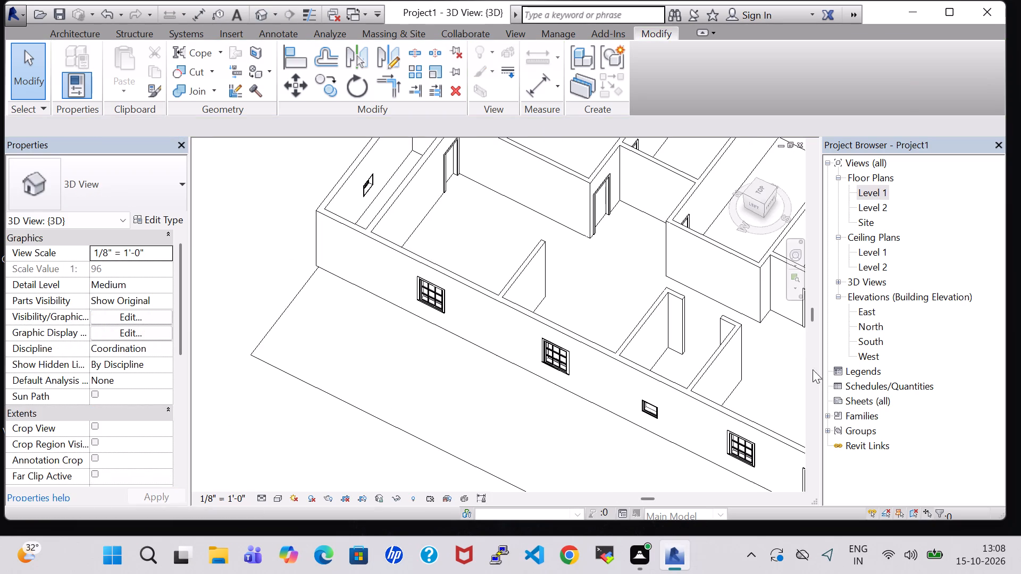
{"action": "left_click", "coordinate": [273, 497]}
{"action": "left_click", "coordinate": [295, 469]}
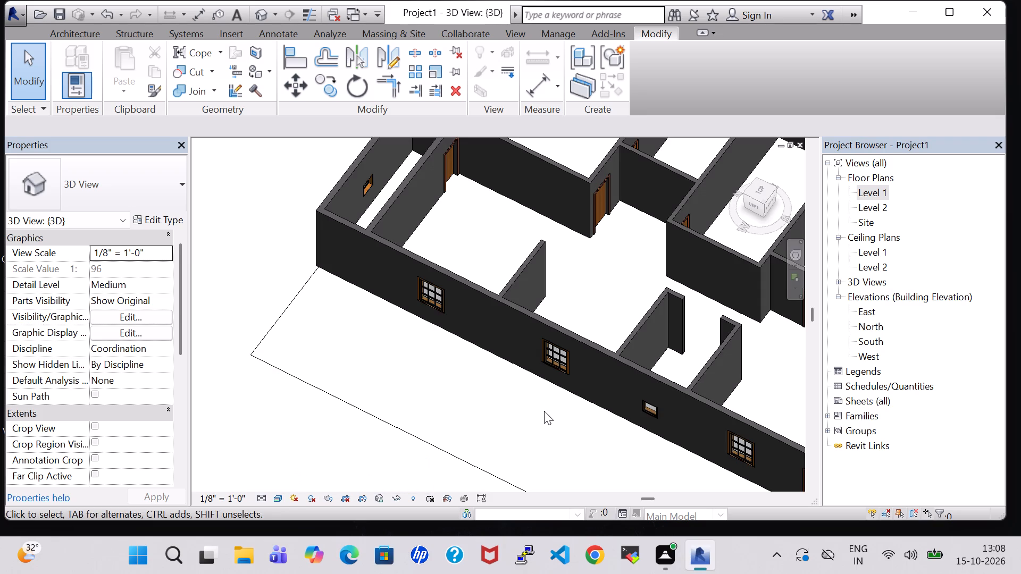
{"action": "middle_click_drag", "start_coordinate": [544, 411], "coordinate": [404, 298]}
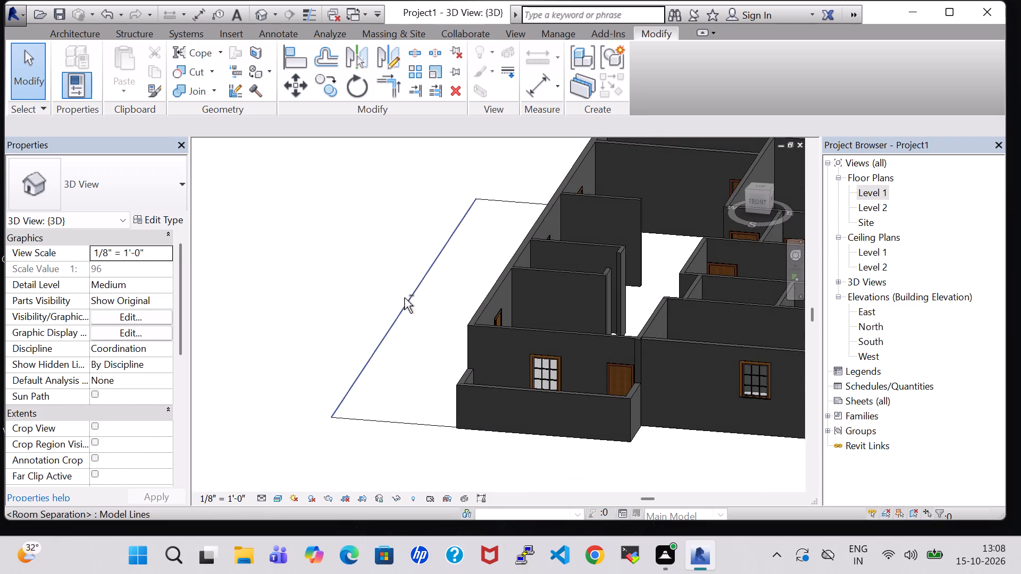
{"action": "scroll", "coordinate": [510, 345], "scroll_direction": "up", "scroll_amount": 1}
{"action": "scroll", "coordinate": [655, 416], "scroll_direction": "up", "scroll_amount": 3}
{"action": "scroll", "coordinate": [726, 453], "scroll_direction": "down", "scroll_amount": 1}
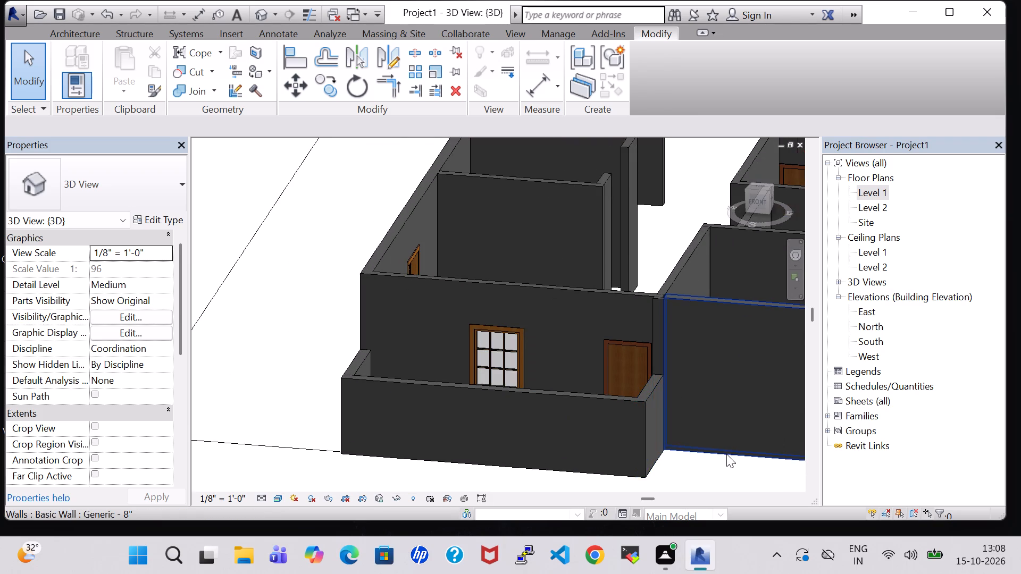
{"action": "scroll", "coordinate": [726, 454], "scroll_direction": "down", "scroll_amount": 1}
{"action": "left_click", "coordinate": [731, 467]}
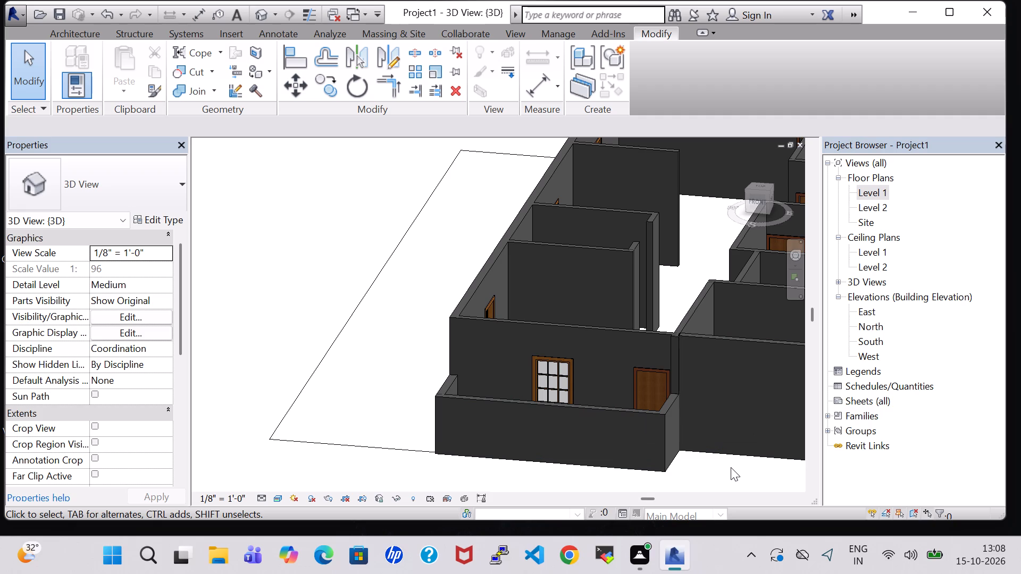
{"action": "left_click", "coordinate": [274, 214]}
Return to the Level 1 floor plan and examine the full layout from the front porch to the north rooms.
{"action": "double_click", "coordinate": [868, 193]}
{"action": "scroll", "coordinate": [693, 342], "scroll_direction": "down", "scroll_amount": 2}
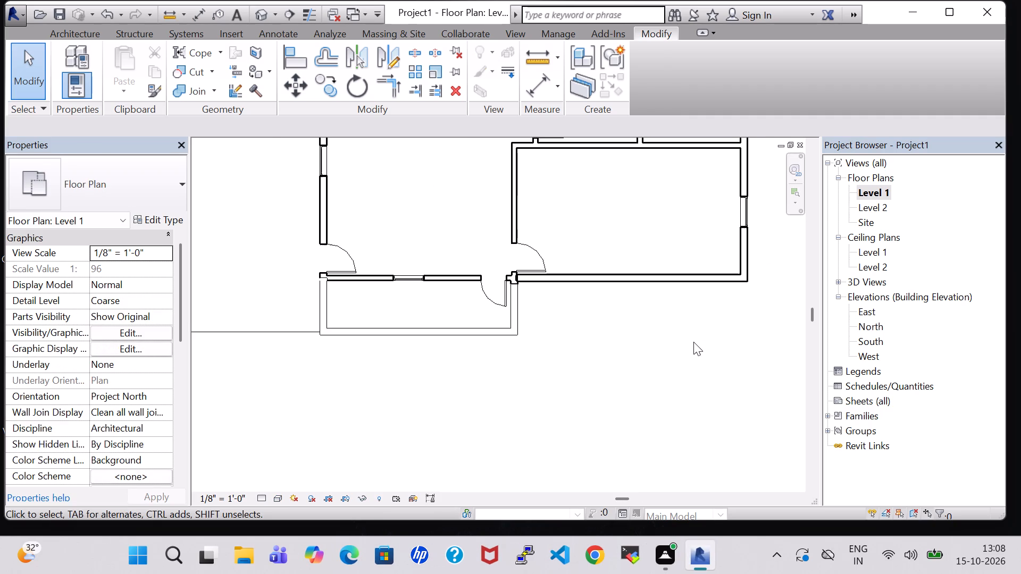
{"action": "scroll", "coordinate": [693, 342], "scroll_direction": "up", "scroll_amount": 1}
{"action": "middle_click", "coordinate": [693, 342]}
{"action": "scroll", "coordinate": [693, 342], "scroll_direction": "up", "scroll_amount": 1}
{"action": "scroll", "coordinate": [693, 349], "scroll_direction": "down", "scroll_amount": 2}
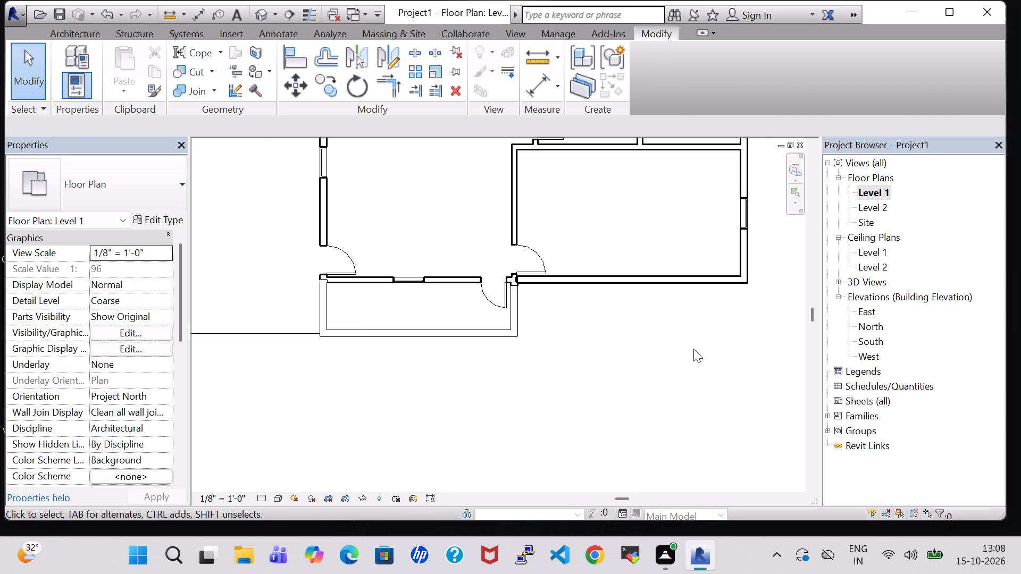
{"action": "scroll", "coordinate": [693, 349], "scroll_direction": "down", "scroll_amount": 2}
{"action": "middle_click_drag", "start_coordinate": [693, 349], "coordinate": [694, 416]}
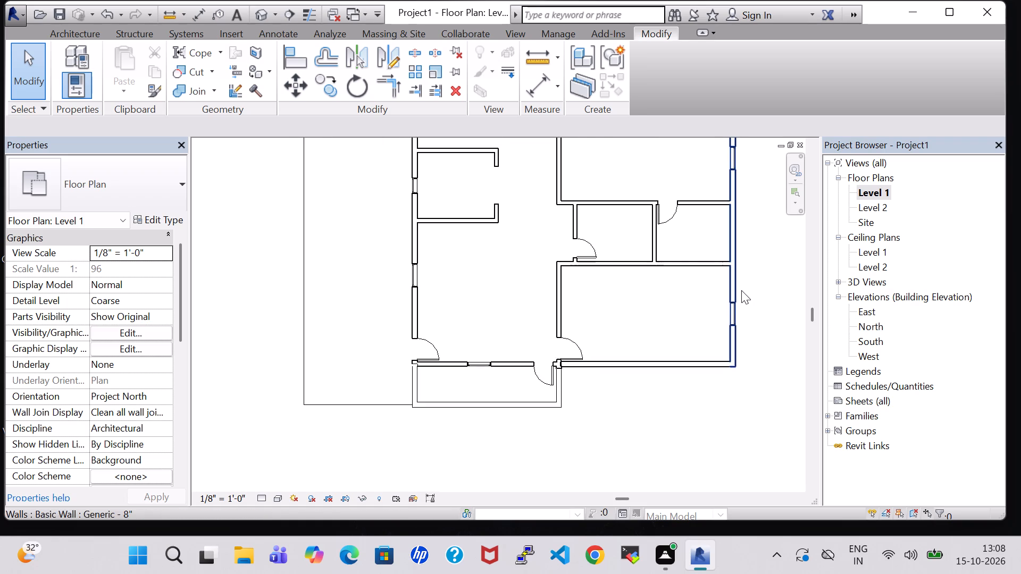
{"action": "scroll", "coordinate": [741, 290], "scroll_direction": "down", "scroll_amount": 2}
{"action": "middle_click_drag", "start_coordinate": [744, 287], "coordinate": [745, 393]}
{"action": "scroll", "coordinate": [747, 379], "scroll_direction": "down", "scroll_amount": 1}
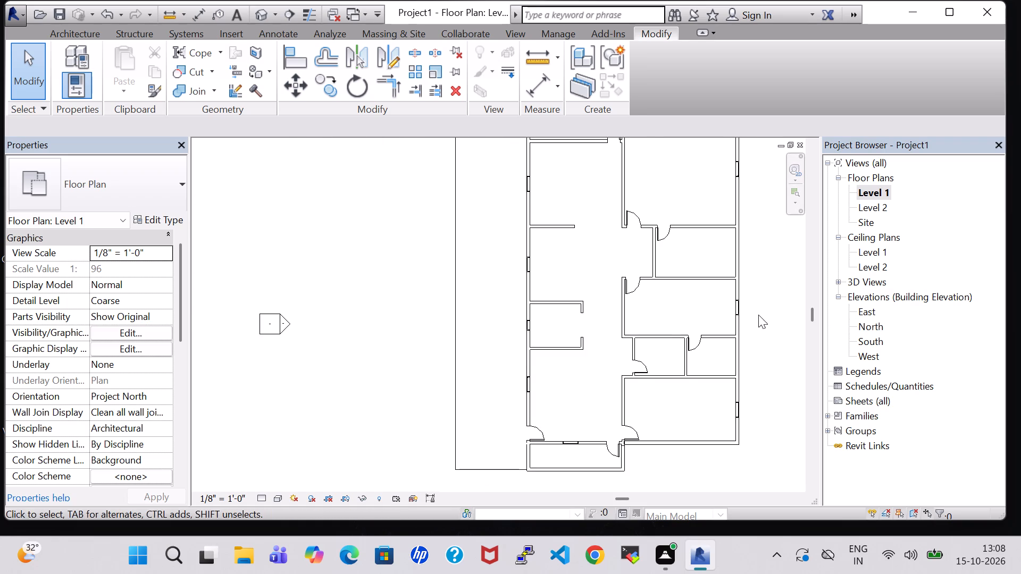
{"action": "middle_click_drag", "start_coordinate": [758, 315], "coordinate": [755, 392]}
{"action": "middle_click_drag", "start_coordinate": [754, 391], "coordinate": [699, 368]}
{"action": "scroll", "coordinate": [704, 351], "scroll_direction": "down", "scroll_amount": 1}
{"action": "middle_click_drag", "start_coordinate": [704, 351], "coordinate": [704, 340]}
{"action": "scroll", "coordinate": [704, 351], "scroll_direction": "up", "scroll_amount": 1}
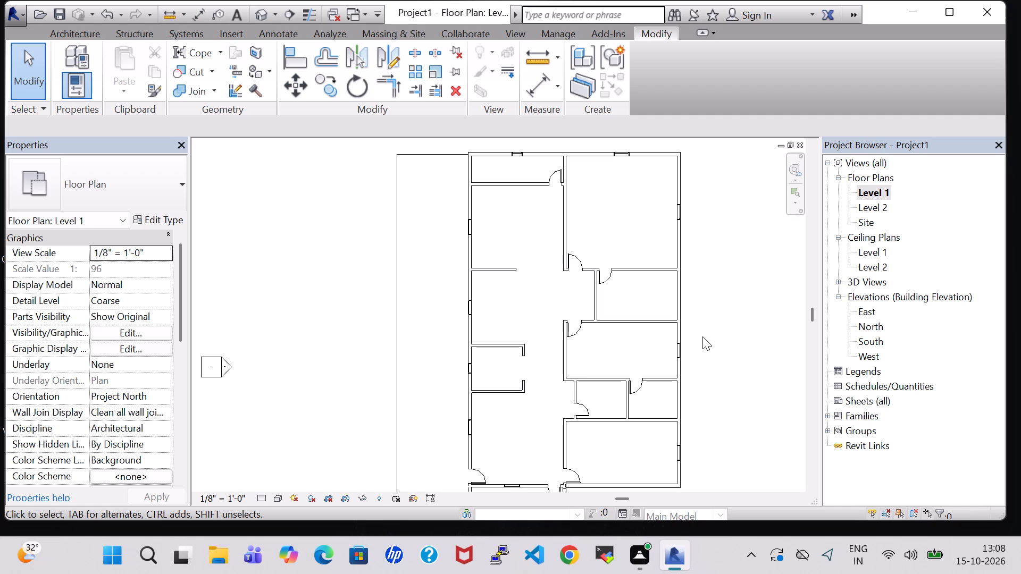
Change the partition wall along the south side of the small northwest room to the inner 6" wall type.
{"action": "left_click", "coordinate": [734, 285]}
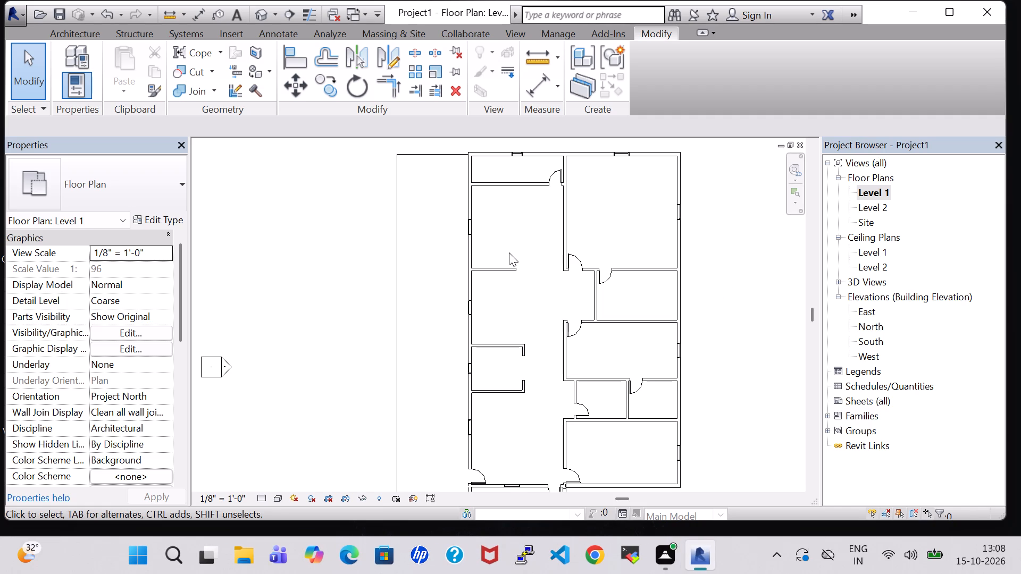
{"action": "left_click", "coordinate": [505, 190]}
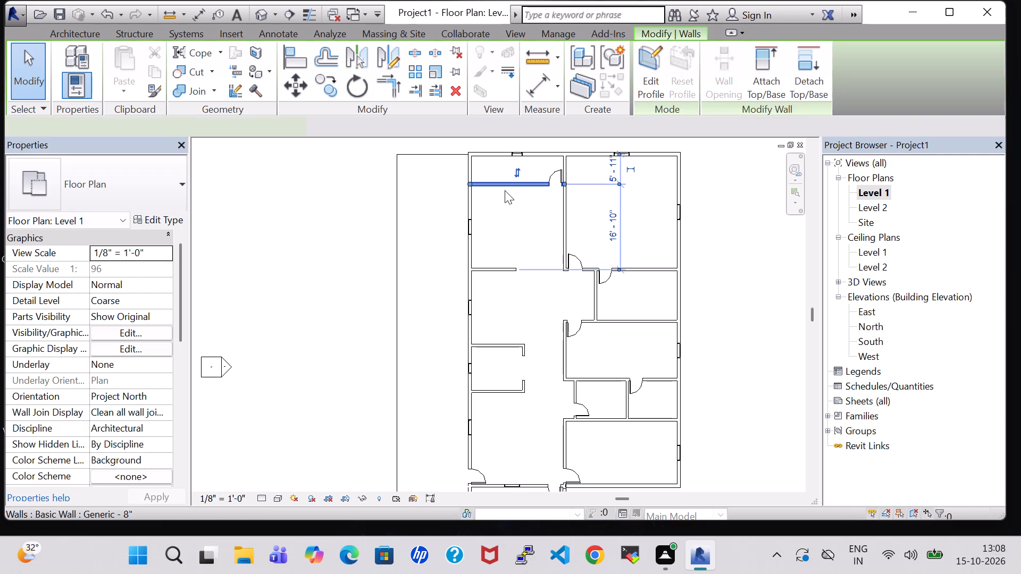
{"action": "left_click", "coordinate": [722, 260]}
{"action": "left_click", "coordinate": [508, 192]}
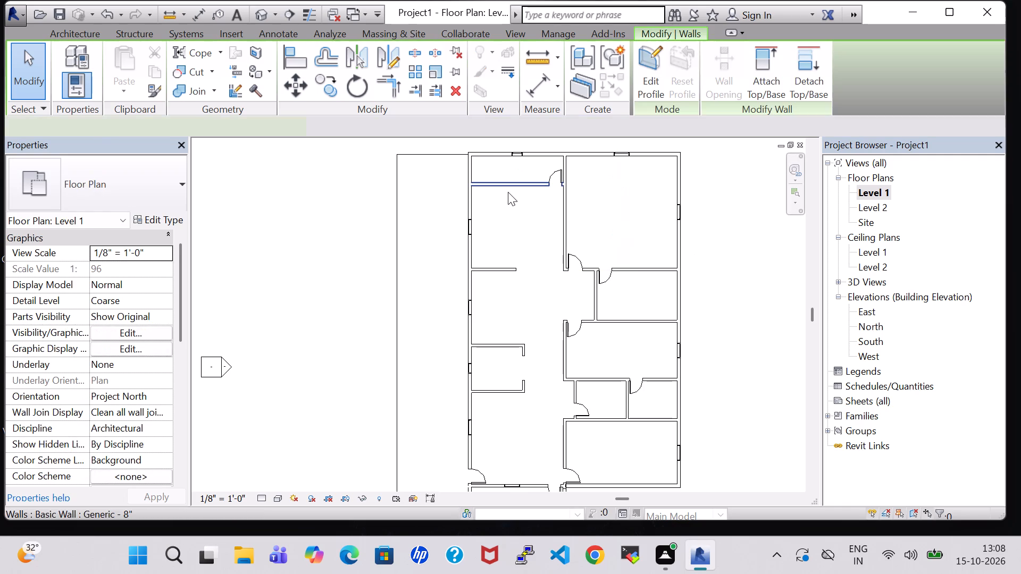
{"action": "left_click", "coordinate": [93, 193]}
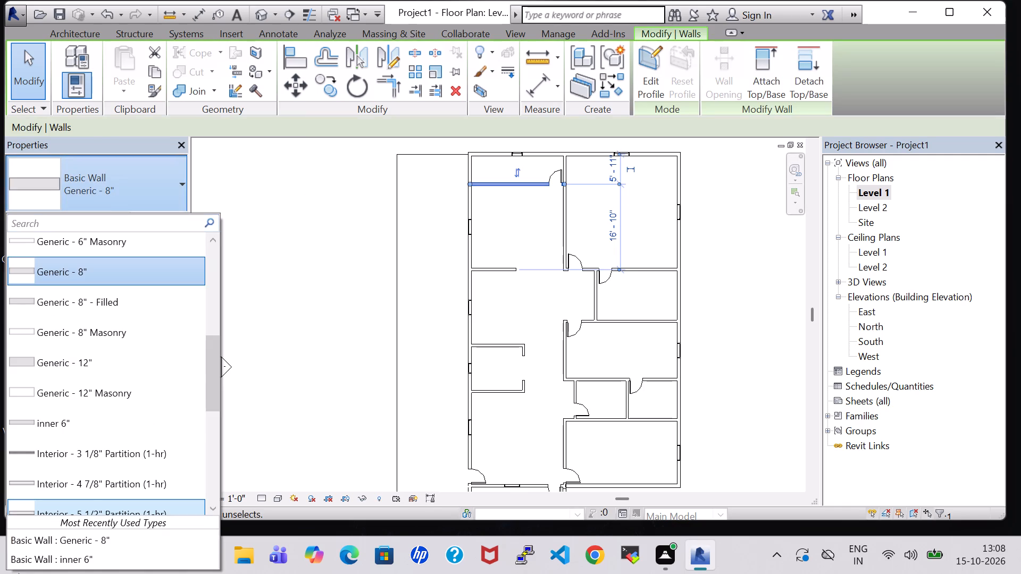
{"action": "left_click", "coordinate": [79, 559]}
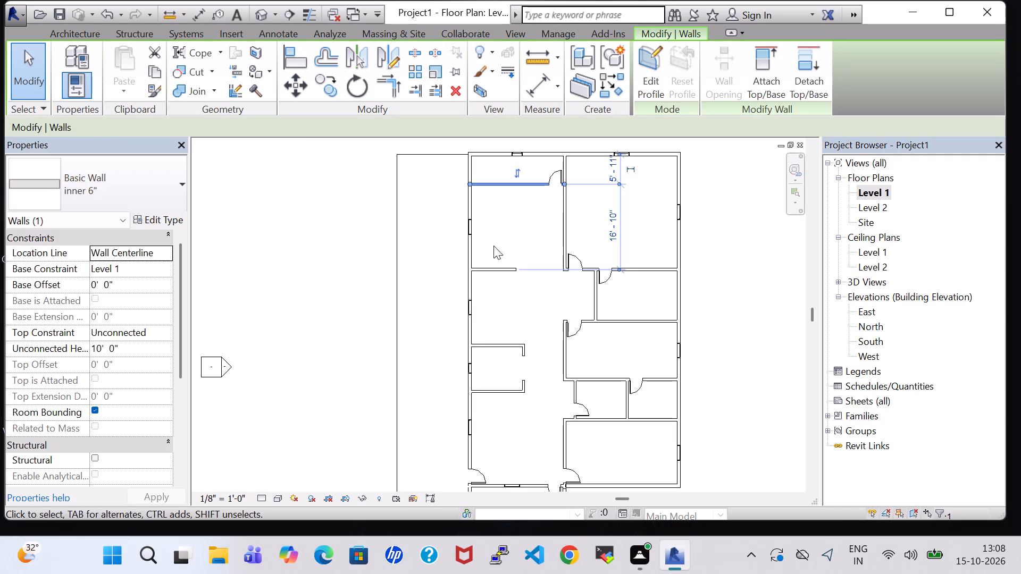
{"action": "left_click", "coordinate": [548, 240]}
{"action": "left_click", "coordinate": [563, 208]}
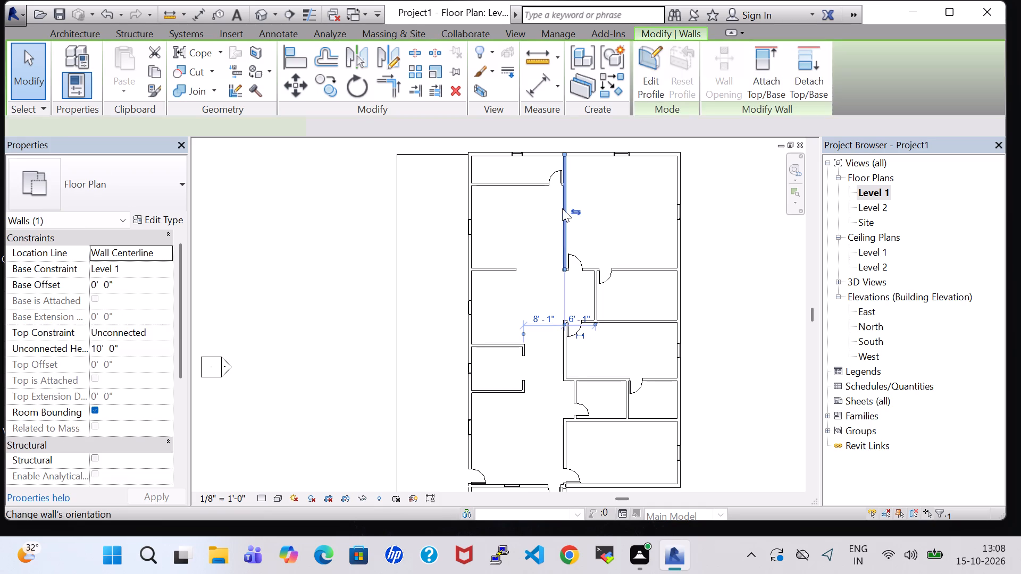
{"action": "left_click", "coordinate": [512, 229]}
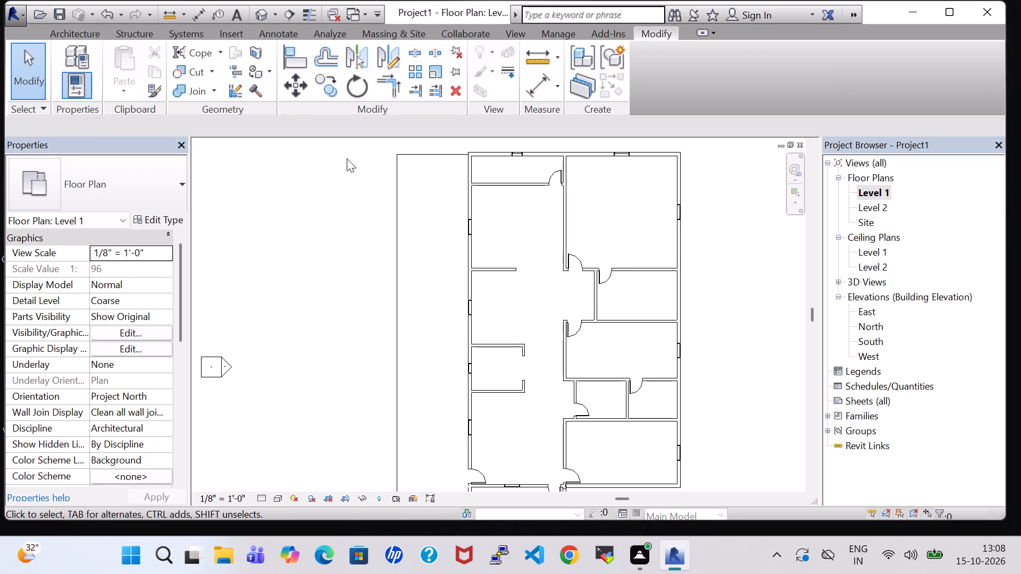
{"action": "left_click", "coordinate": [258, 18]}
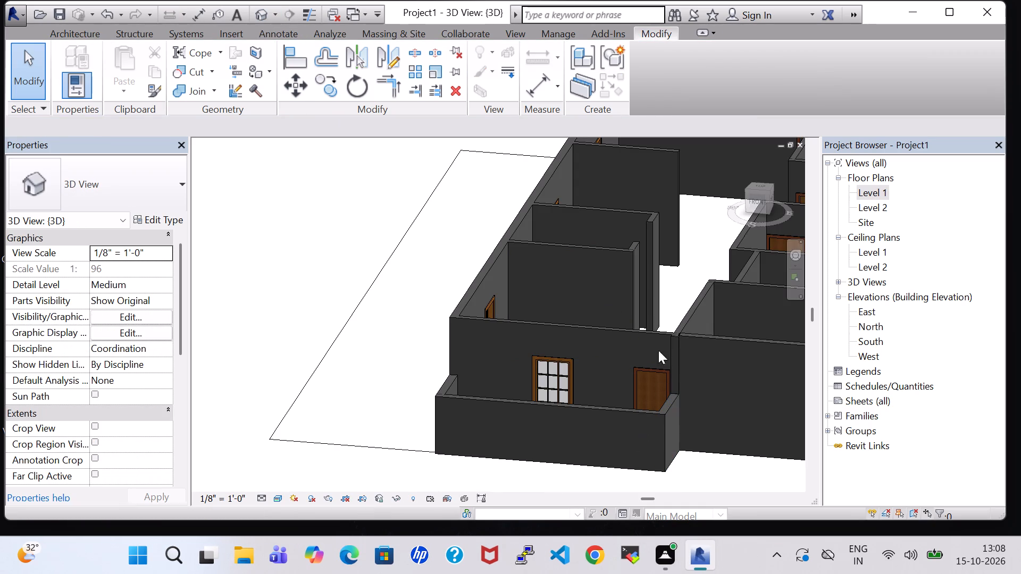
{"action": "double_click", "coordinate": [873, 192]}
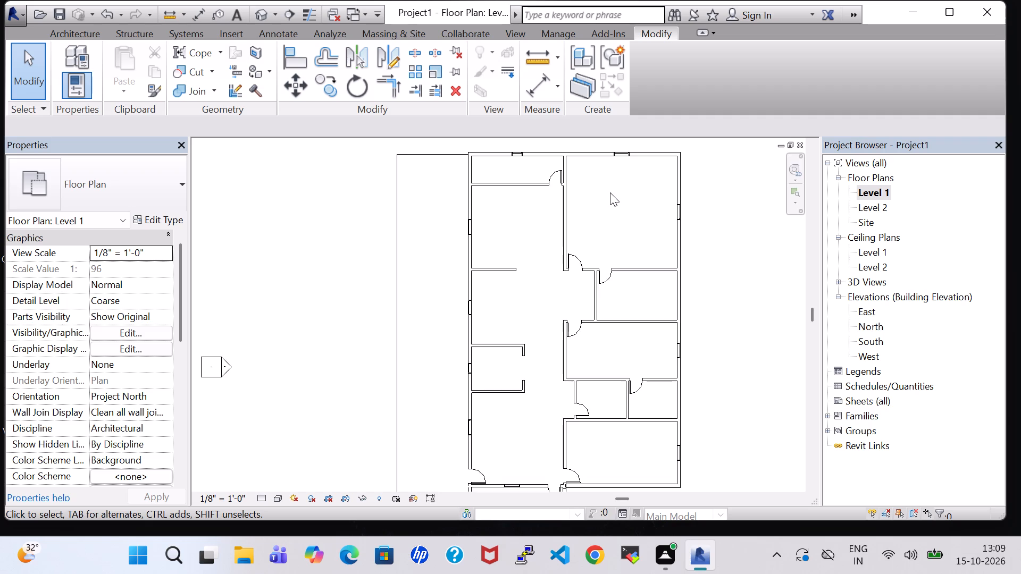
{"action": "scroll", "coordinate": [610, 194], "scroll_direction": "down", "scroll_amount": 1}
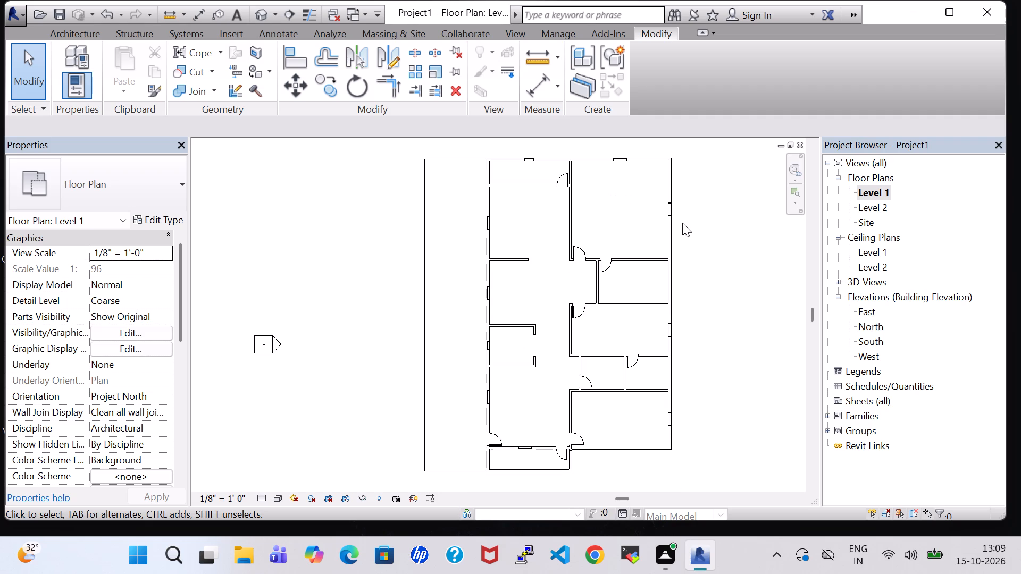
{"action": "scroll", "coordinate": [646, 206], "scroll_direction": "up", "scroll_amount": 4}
Load the Washer family from the Domestic folder of the Specialty Equipment library as a component.
{"action": "middle_click_drag", "start_coordinate": [643, 191], "coordinate": [683, 289]}
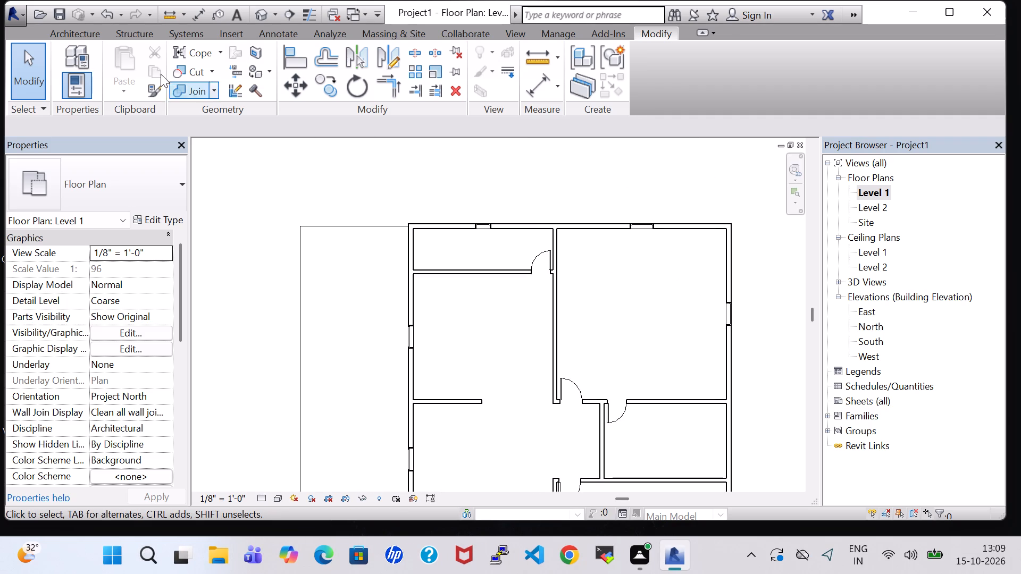
{"action": "left_click", "coordinate": [79, 29]}
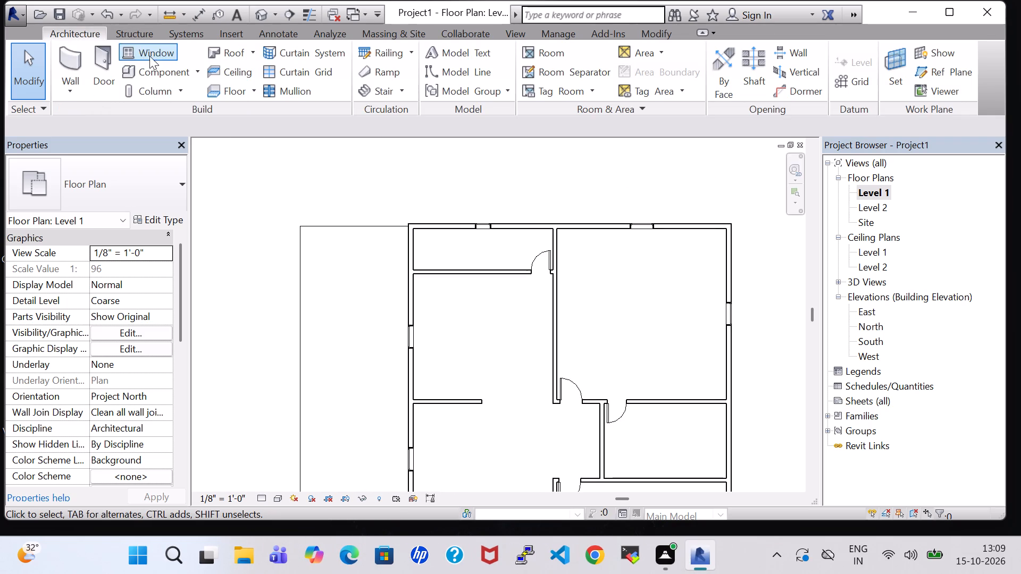
{"action": "double_click", "coordinate": [155, 78]}
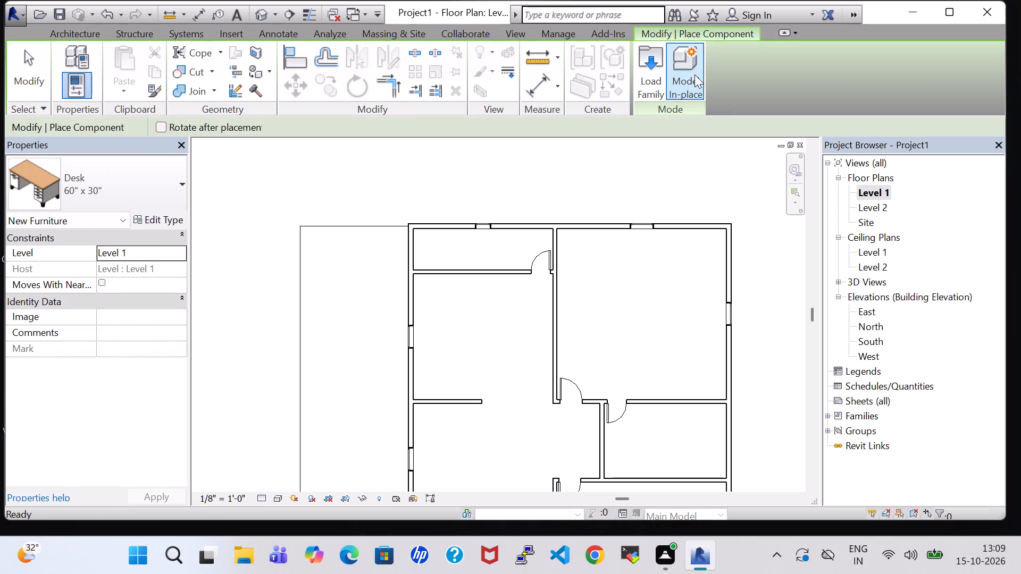
{"action": "left_click", "coordinate": [651, 63]}
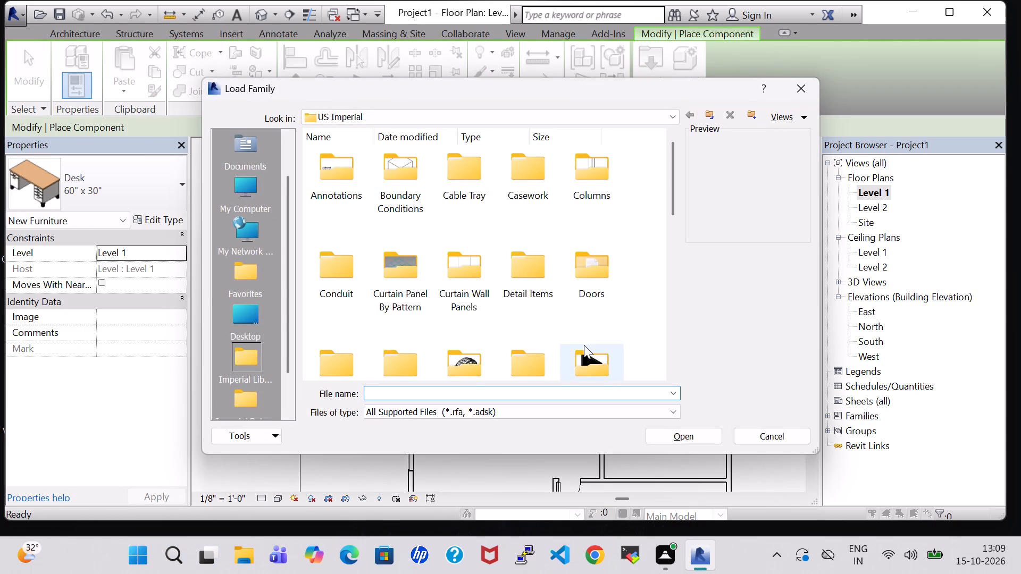
{"action": "left_click", "coordinate": [584, 345]}
{"action": "key", "text": "s"}
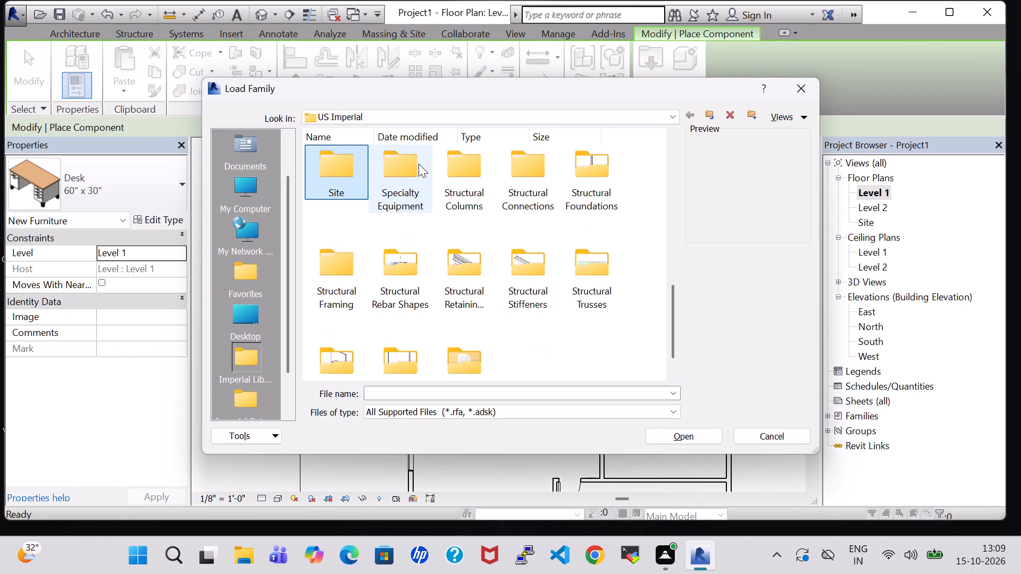
{"action": "double_click", "coordinate": [417, 164]}
{"action": "double_click", "coordinate": [393, 167]}
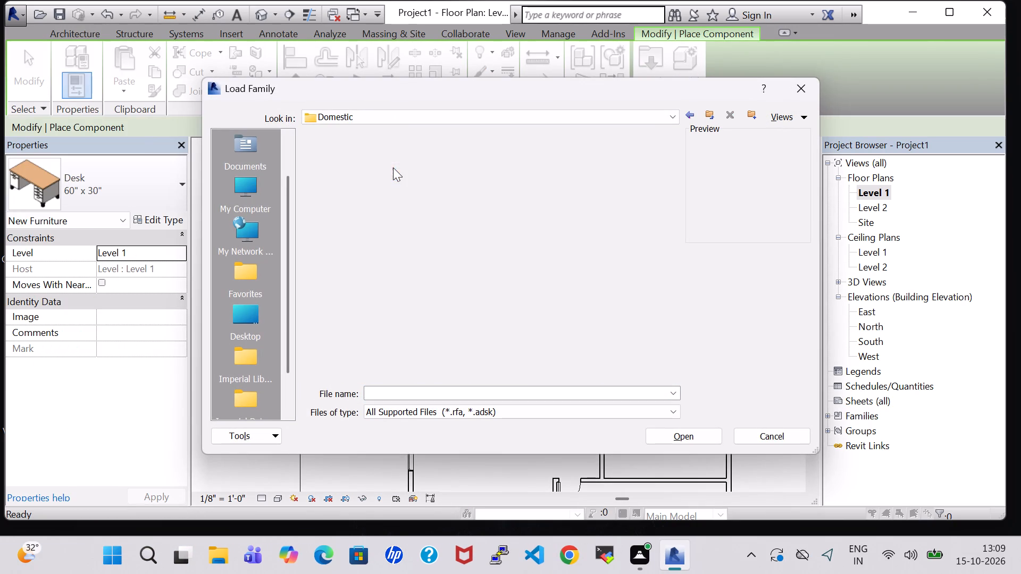
{"action": "scroll", "coordinate": [416, 267], "scroll_direction": "down", "scroll_amount": 2}
{"action": "left_click", "coordinate": [468, 341]}
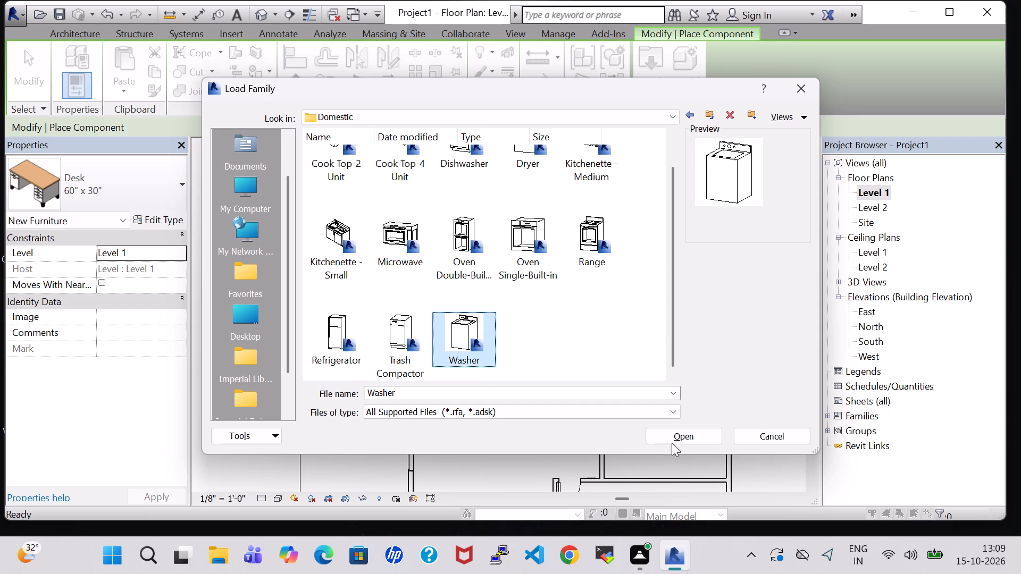
{"action": "left_click", "coordinate": [694, 430]}
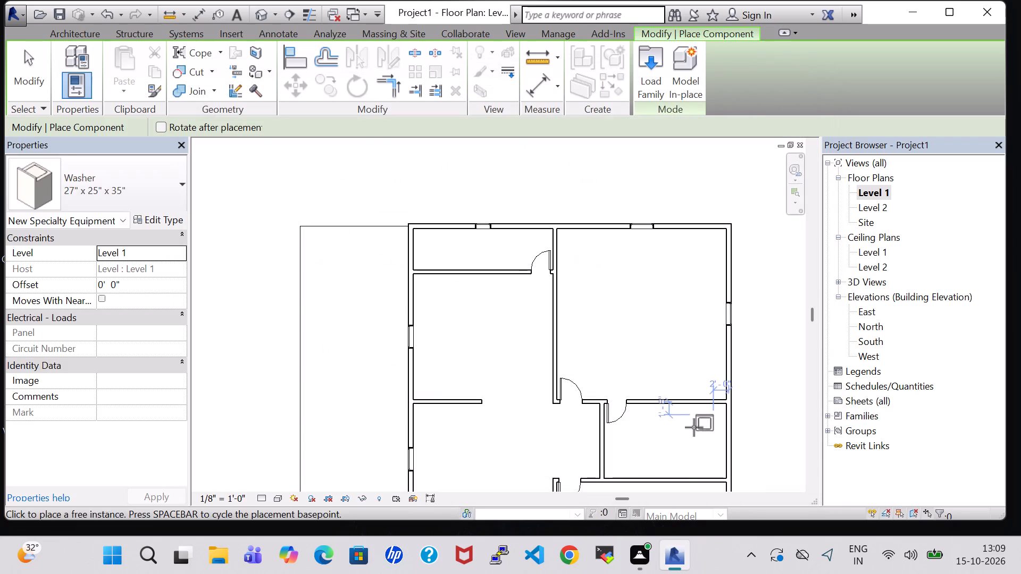
Rotate the 27" x 25" x 35" washer and place it against the west wall inside the small northwest room.
{"action": "scroll", "coordinate": [506, 277], "scroll_direction": "up", "scroll_amount": 3}
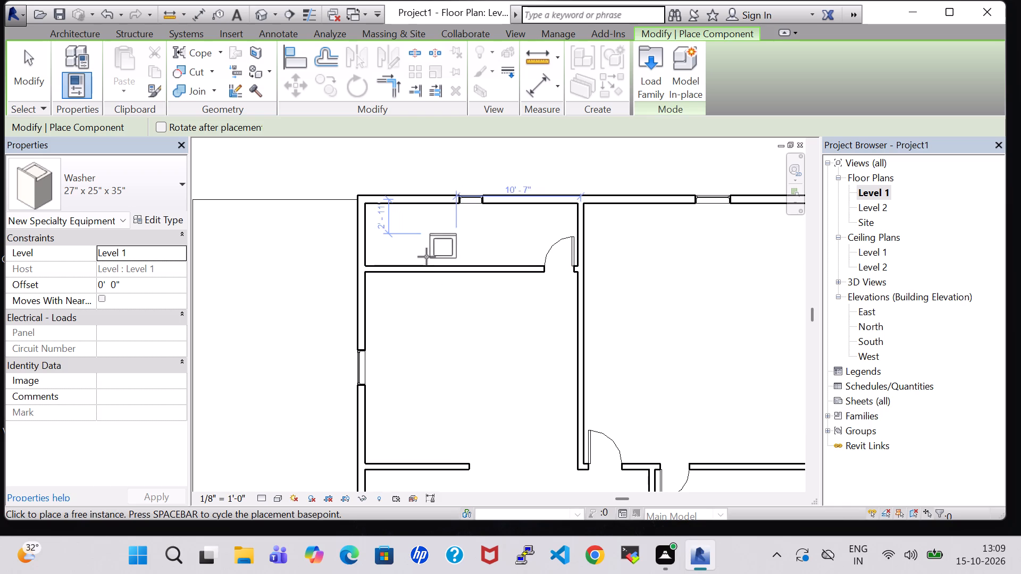
{"action": "key", "text": "space"}
{"action": "key", "text": "space"}
{"action": "key", "text": "space"}
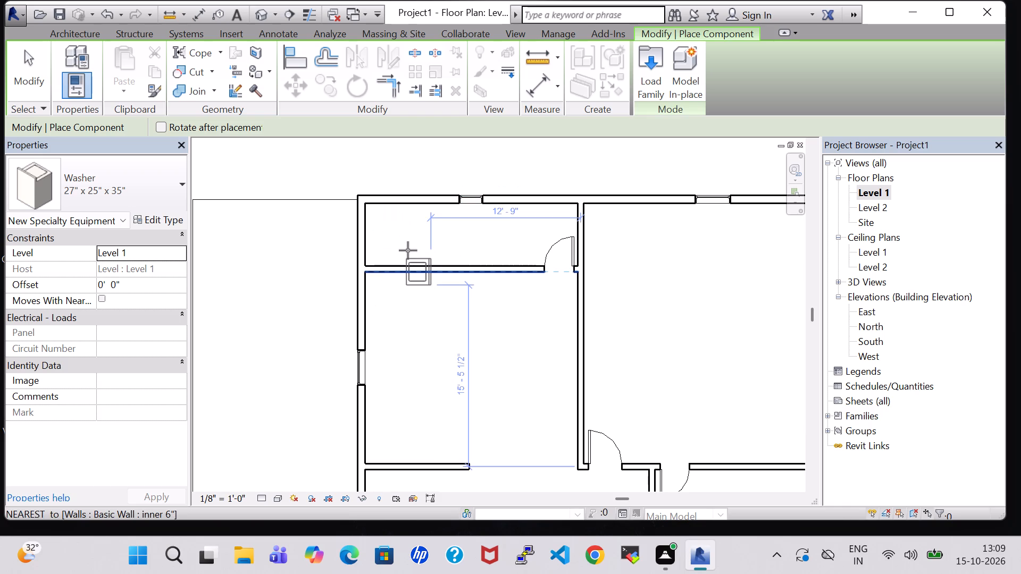
{"action": "left_click", "coordinate": [370, 220]}
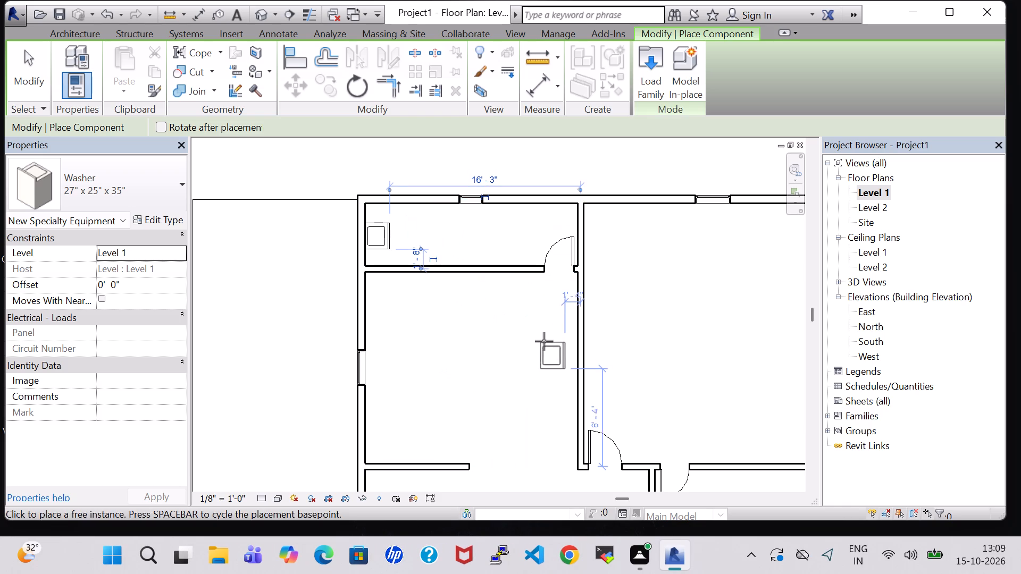
{"action": "key", "text": "Escape"}
{"action": "key", "text": "Escape"}
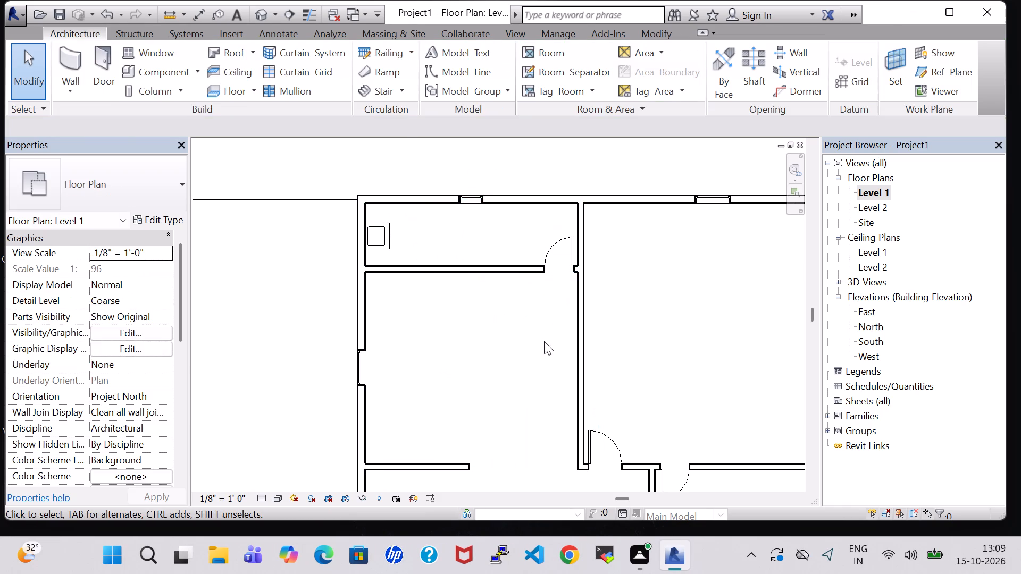
Load the Sink Vanity-Square family from the Plumbing library's Architectural Fixtures Sinks folder as a component.
{"action": "left_click", "coordinate": [147, 70]}
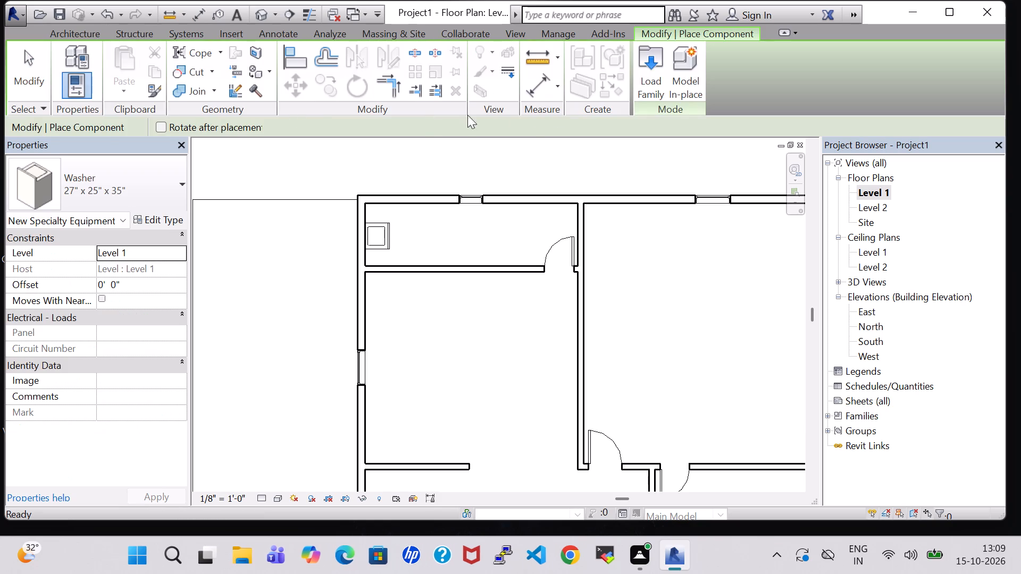
{"action": "left_click", "coordinate": [641, 90]}
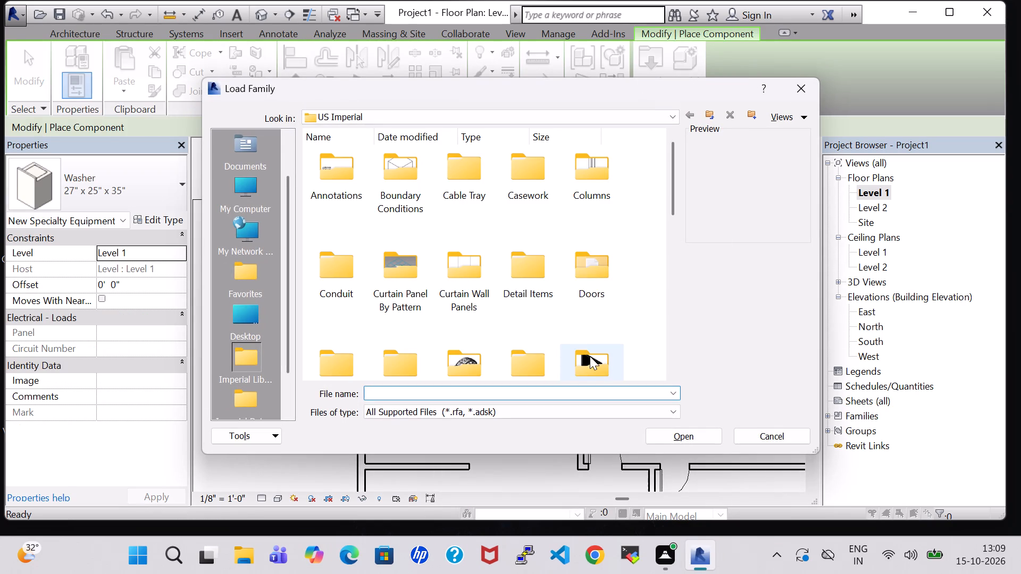
{"action": "left_click", "coordinate": [590, 356]}
{"action": "key", "text": "p"}
{"action": "double_click", "coordinate": [465, 157]}
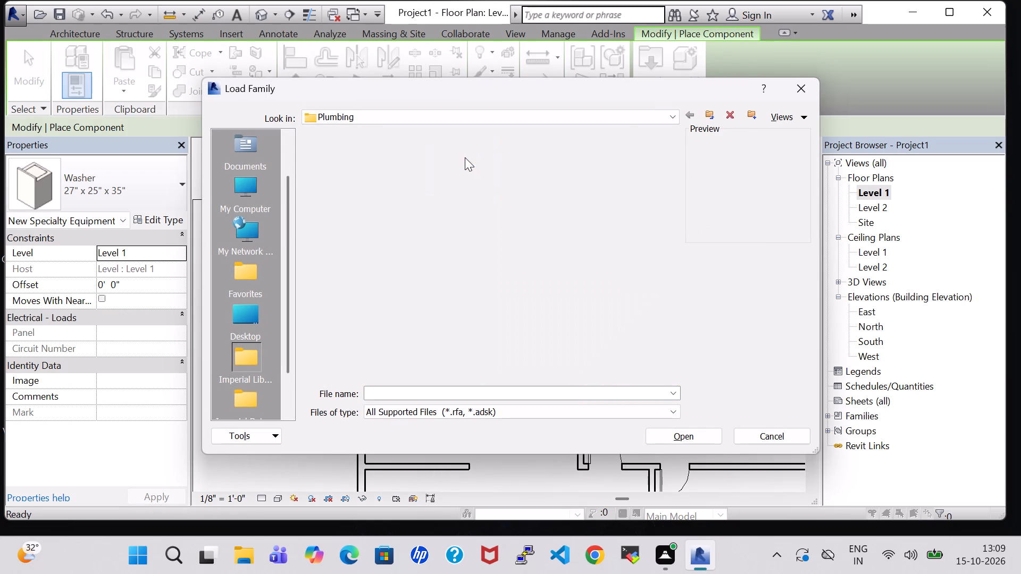
{"action": "double_click", "coordinate": [334, 191]}
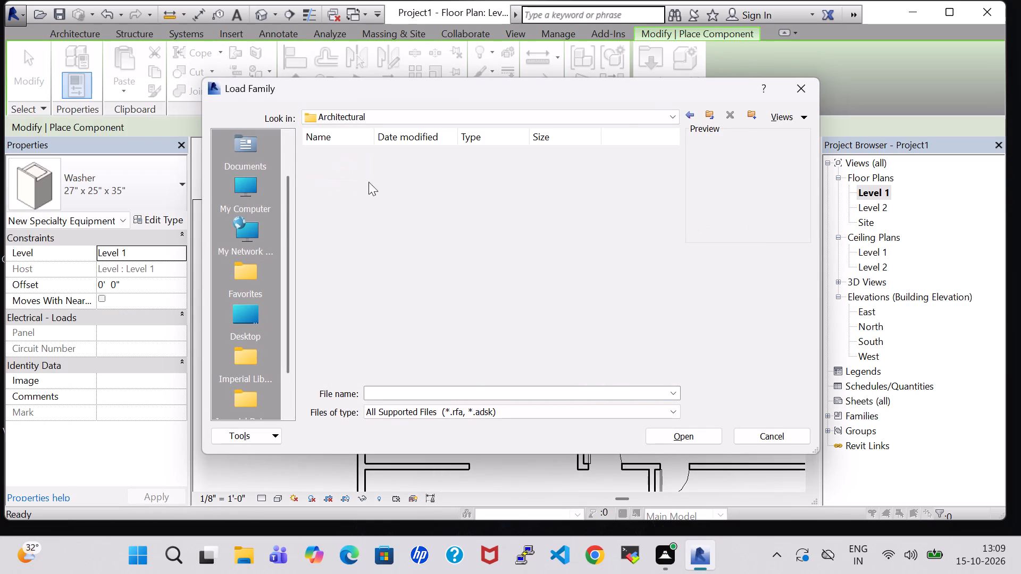
{"action": "double_click", "coordinate": [399, 172]}
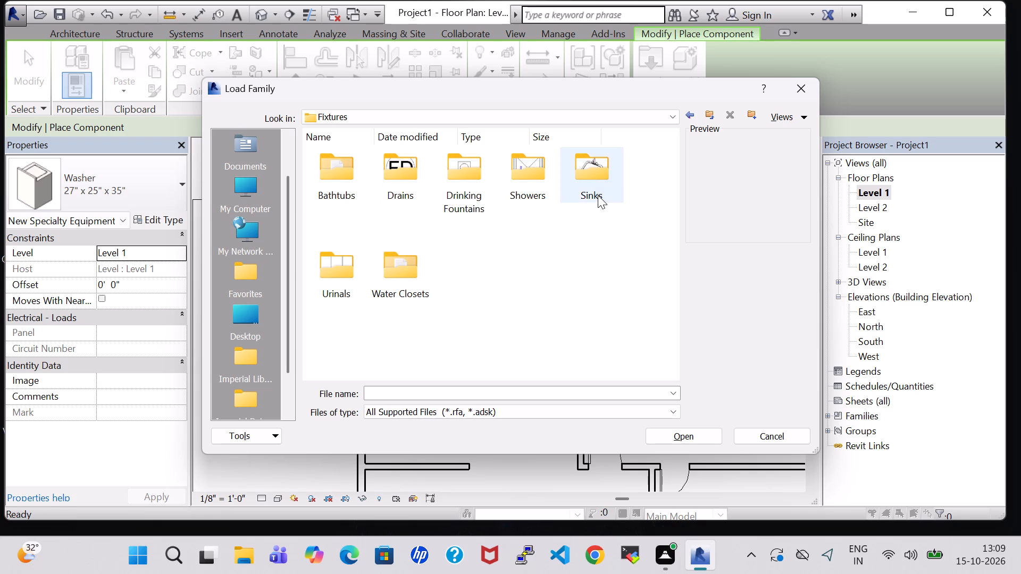
{"action": "double_click", "coordinate": [598, 195]}
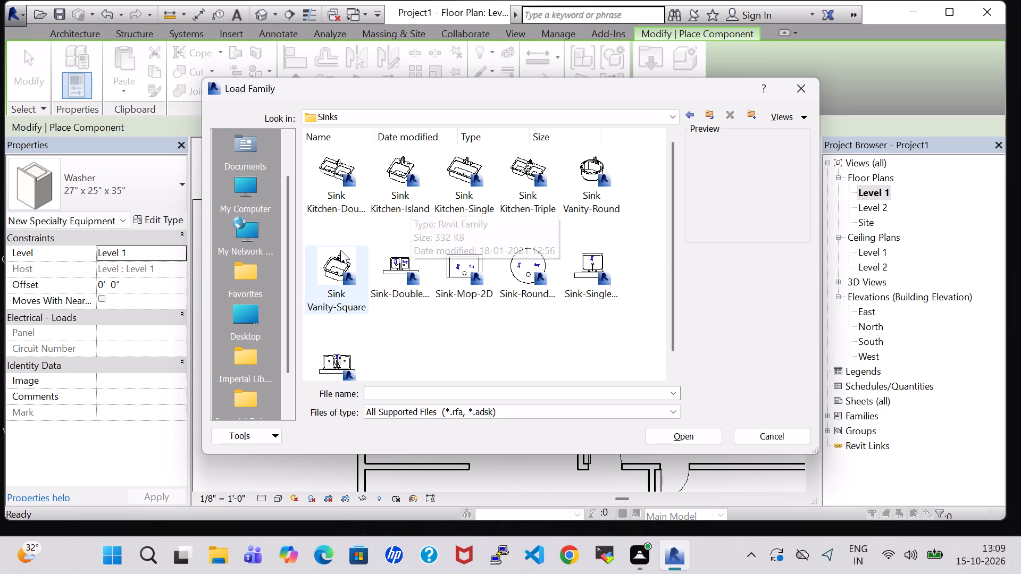
{"action": "left_click", "coordinate": [340, 251]}
{"action": "left_click", "coordinate": [698, 434]}
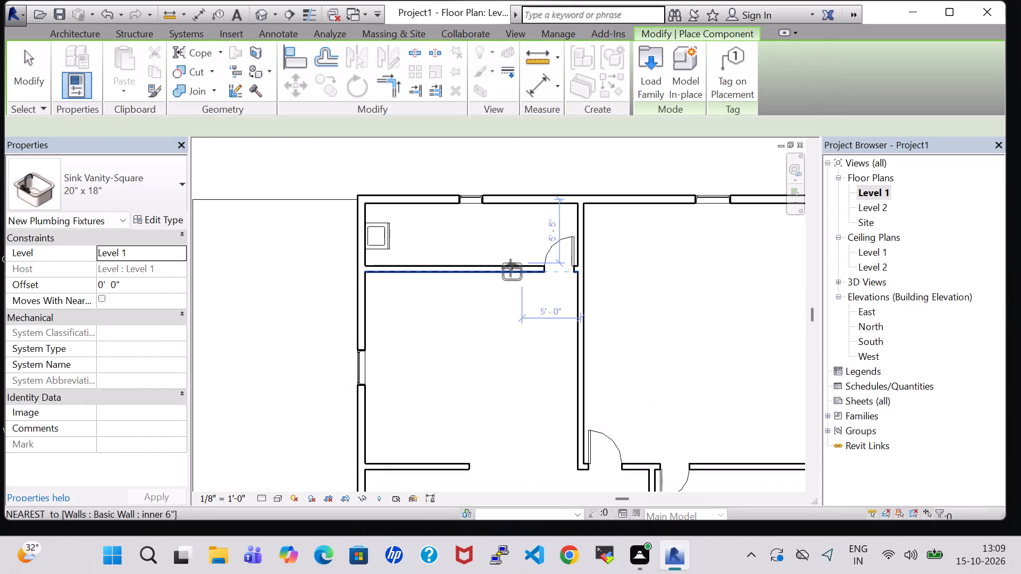
Rotate the 20" x 18" sink and place it against the northwest room's south wall, about 9' 5" from the west wall.
{"action": "key", "text": "space"}
{"action": "key", "text": "space"}
{"action": "scroll", "coordinate": [501, 250], "scroll_direction": "up", "scroll_amount": 4}
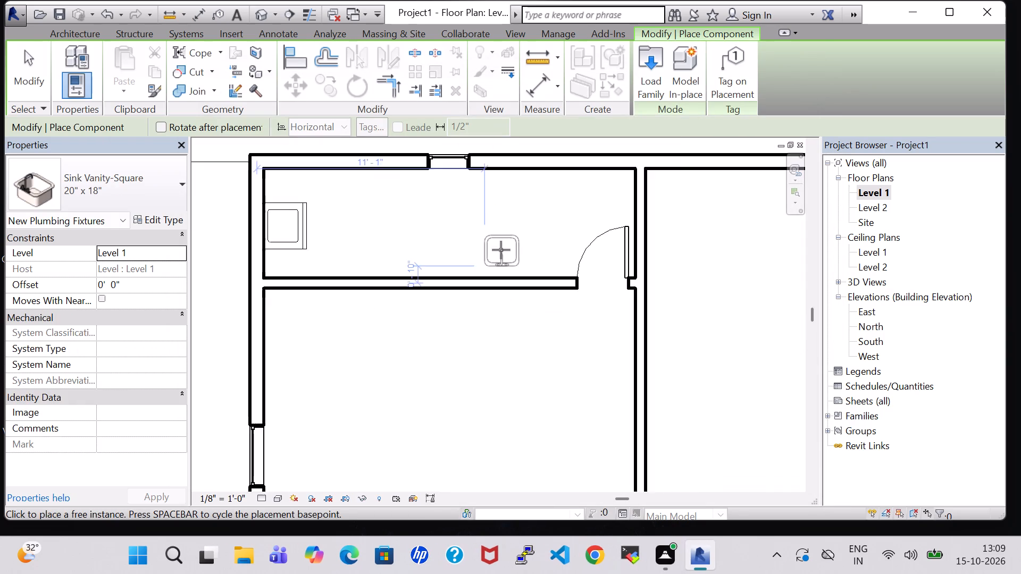
{"action": "scroll", "coordinate": [501, 250], "scroll_direction": "up", "scroll_amount": 2}
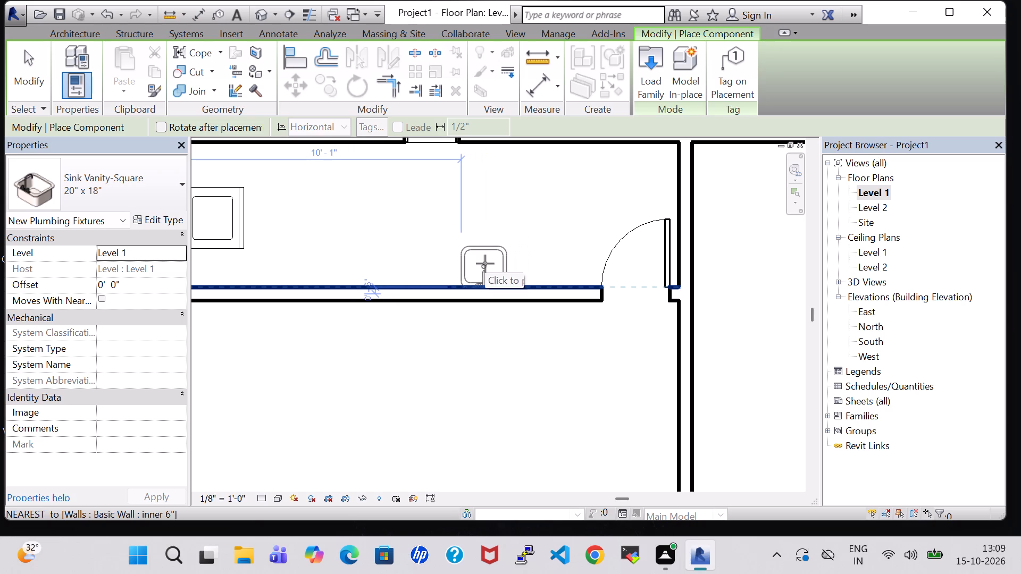
{"action": "left_click", "coordinate": [465, 264]}
{"action": "scroll", "coordinate": [481, 195], "scroll_direction": "down", "scroll_amount": 1}
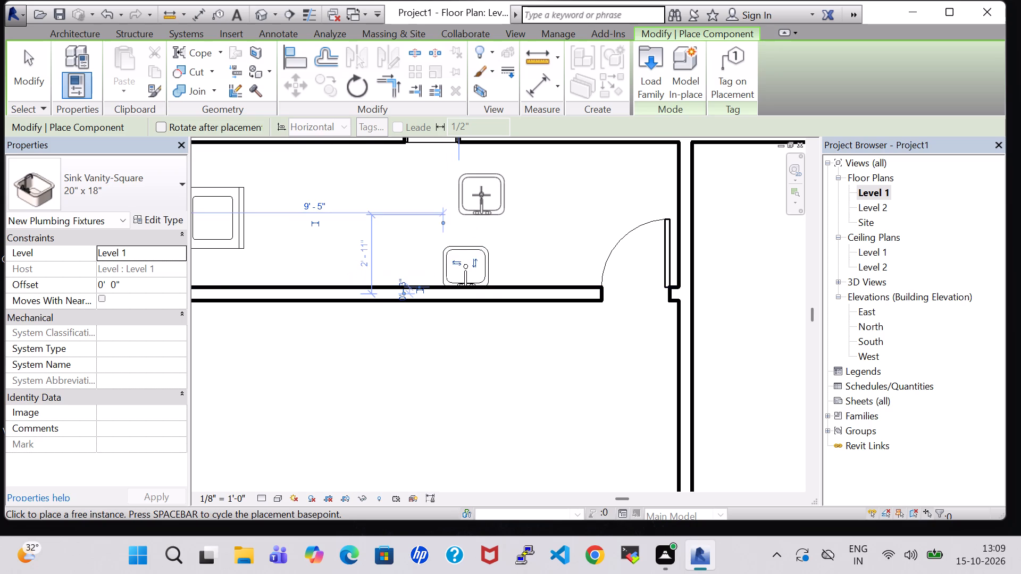
{"action": "scroll", "coordinate": [481, 195], "scroll_direction": "down", "scroll_amount": 1}
{"action": "key", "text": "Escape"}
{"action": "scroll", "coordinate": [481, 195], "scroll_direction": "down", "scroll_amount": 1}
{"action": "key", "text": "Escape"}
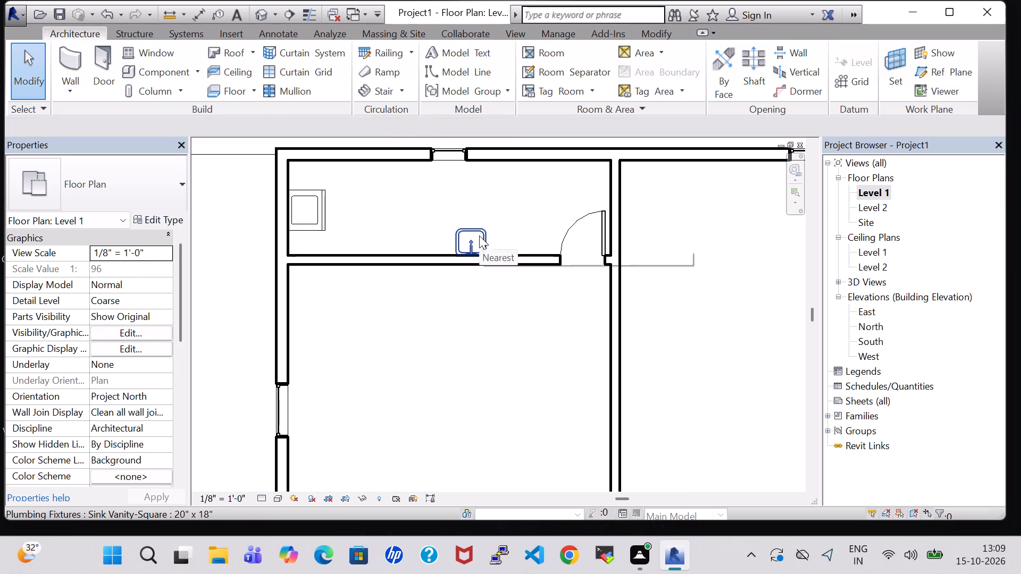
Load the Sink Kitchen-Double family from the Plumbing library's Architectural Fixtures Sinks folder as a component.
{"action": "left_click", "coordinate": [165, 71]}
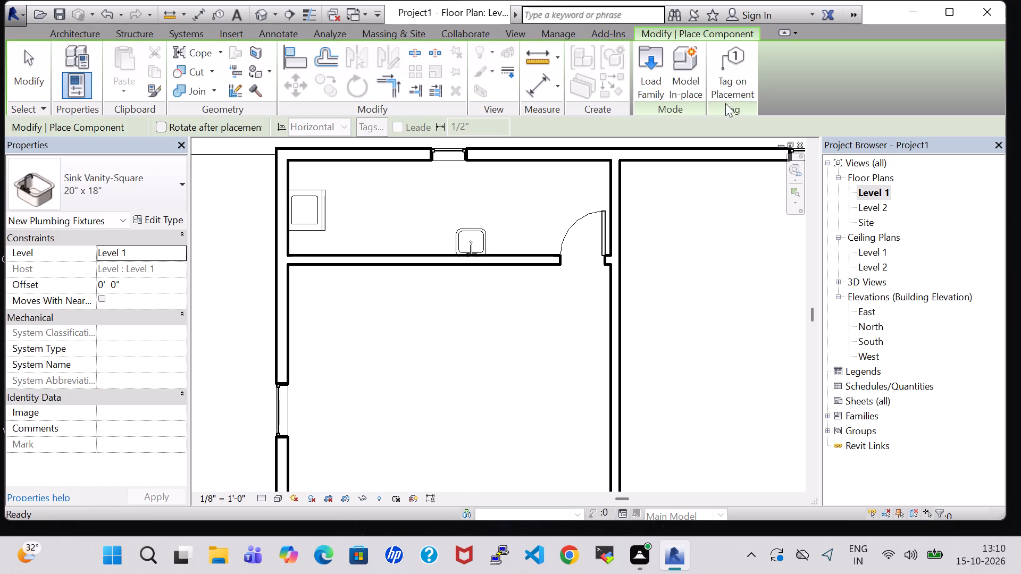
{"action": "left_click", "coordinate": [649, 54]}
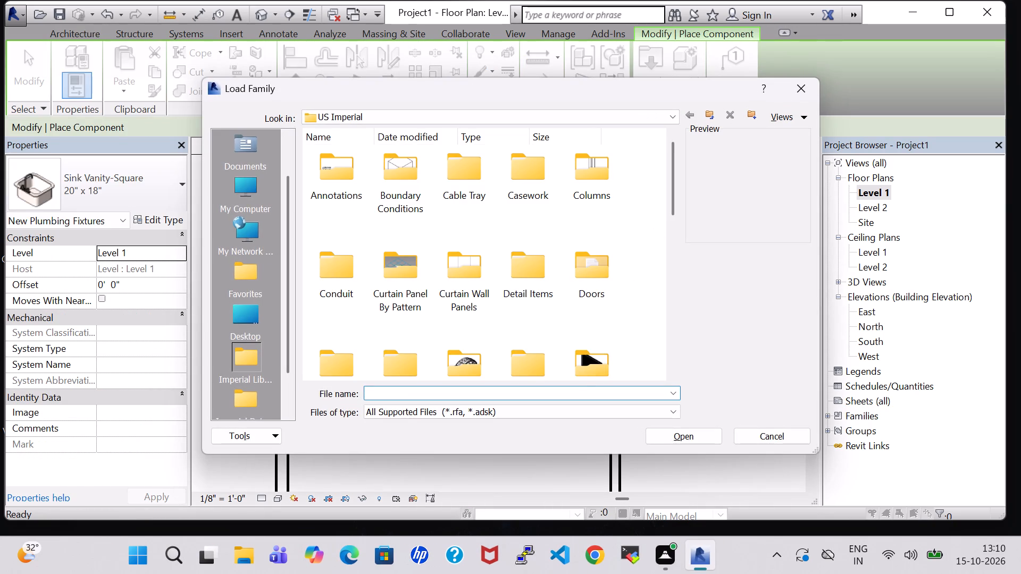
{"action": "left_click", "coordinate": [577, 374]}
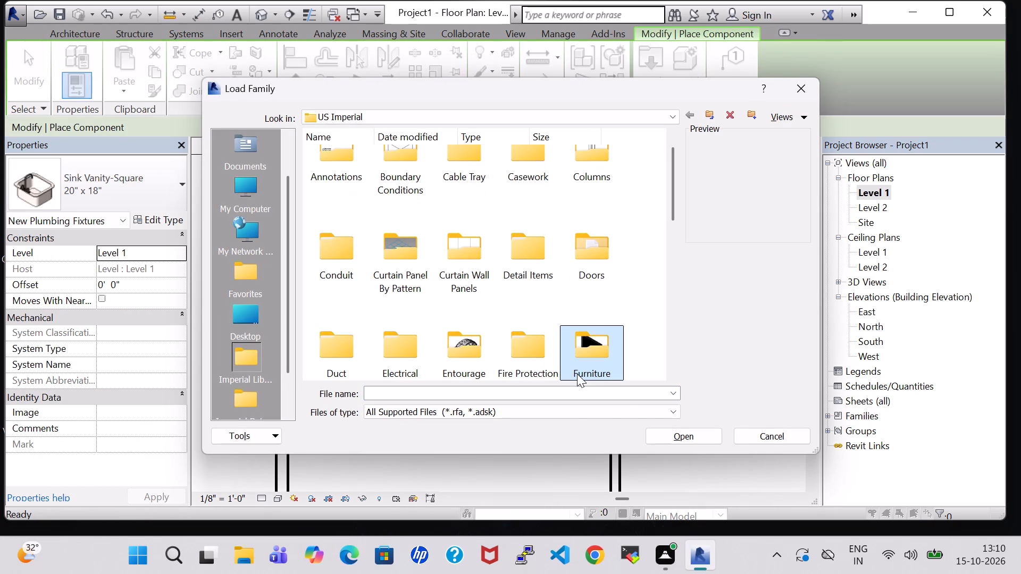
{"action": "key", "text": "p"}
{"action": "double_click", "coordinate": [465, 182]}
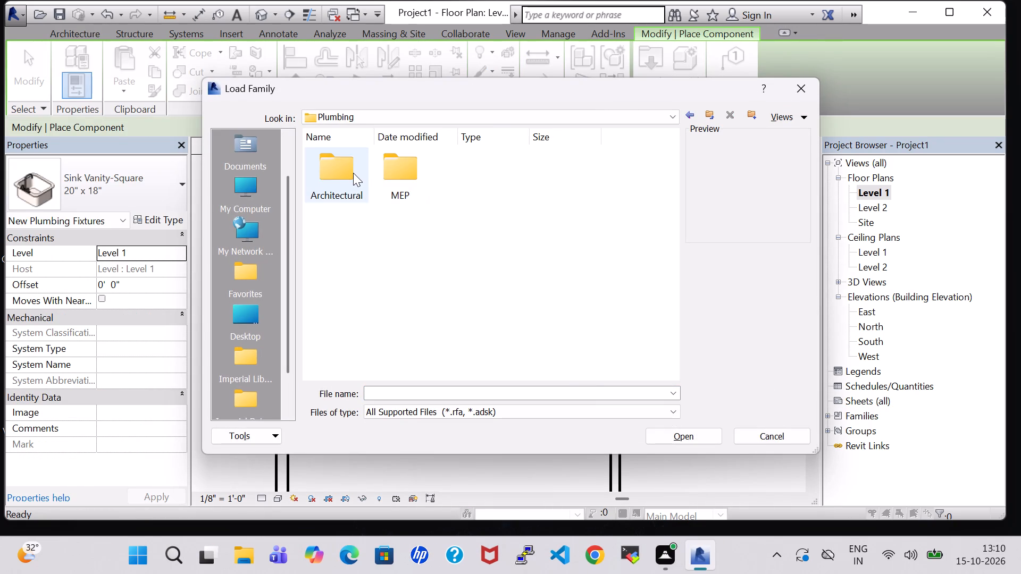
{"action": "double_click", "coordinate": [352, 173]}
{"action": "double_click", "coordinate": [415, 176]}
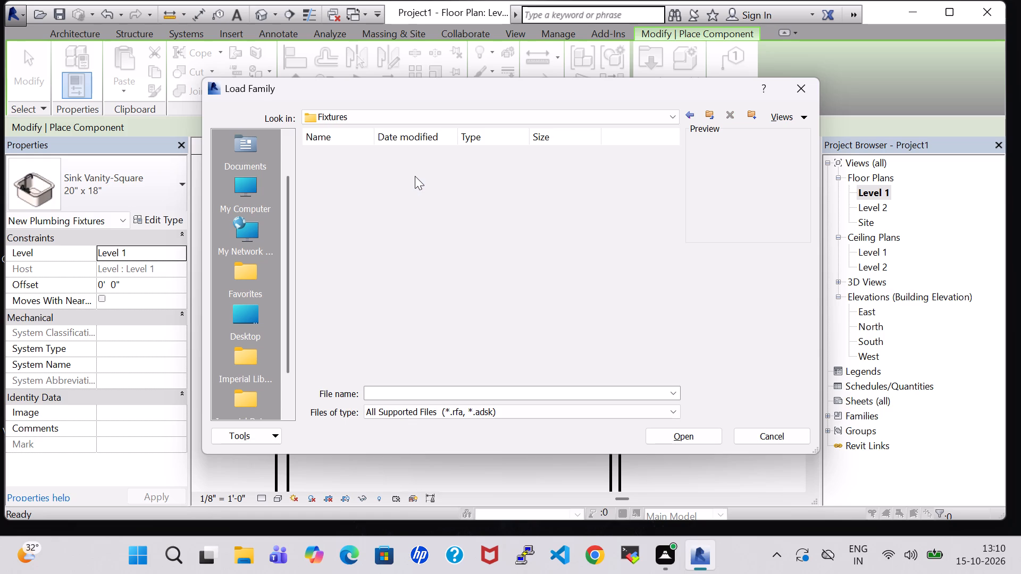
{"action": "double_click", "coordinate": [589, 185]}
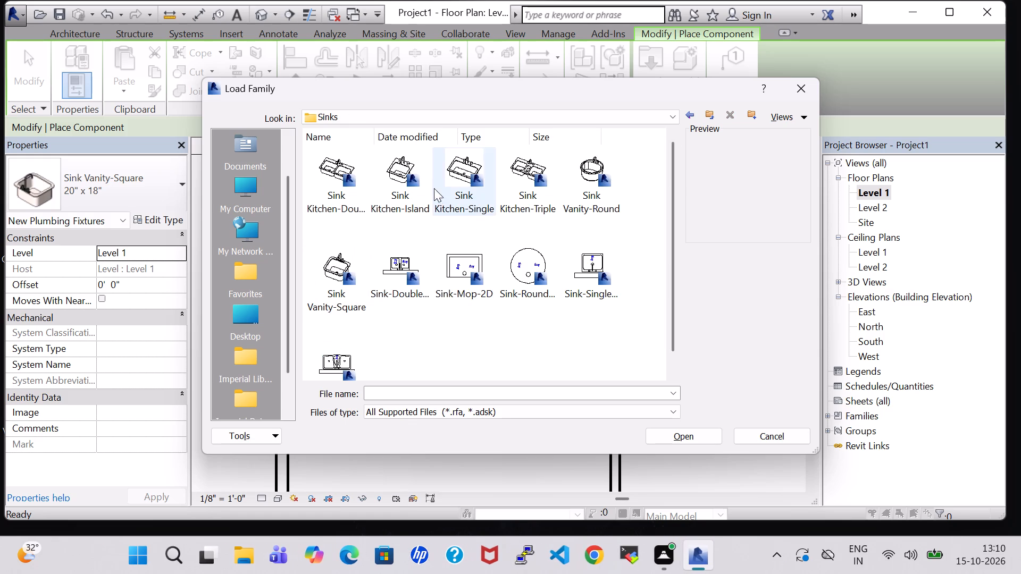
{"action": "left_click", "coordinate": [355, 151]}
{"action": "left_click", "coordinate": [708, 440]}
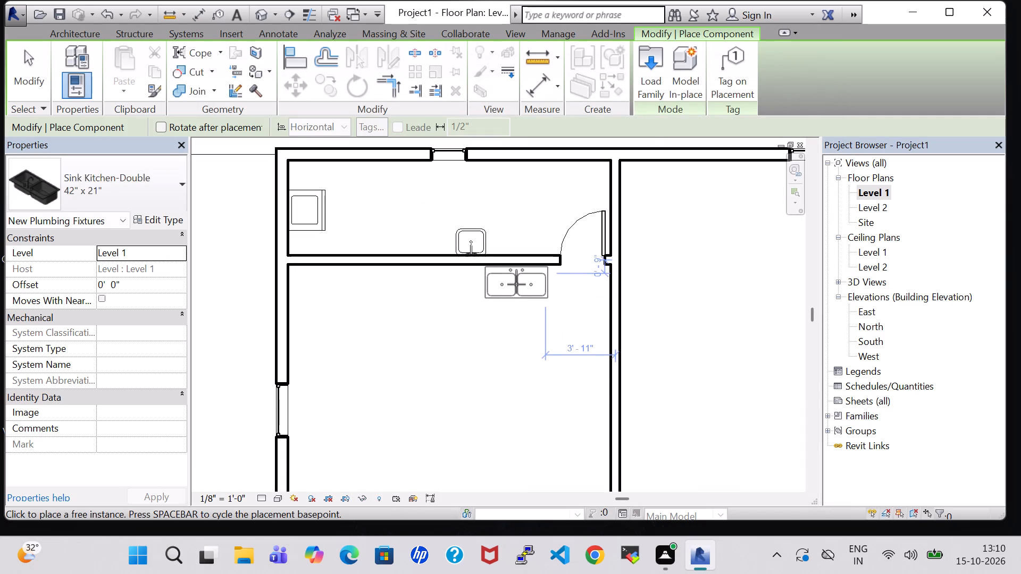
Place the 42" x 21" double sink against the kitchen's north wall, about 6' 1" from the east wall.
{"action": "scroll", "coordinate": [516, 284], "scroll_direction": "up", "scroll_amount": 3}
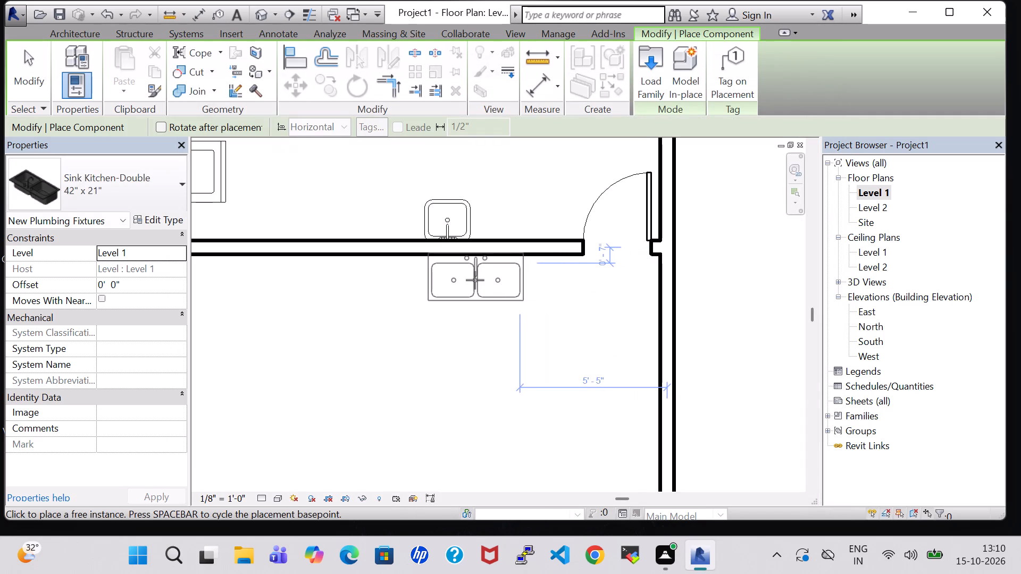
{"action": "left_click", "coordinate": [457, 280]}
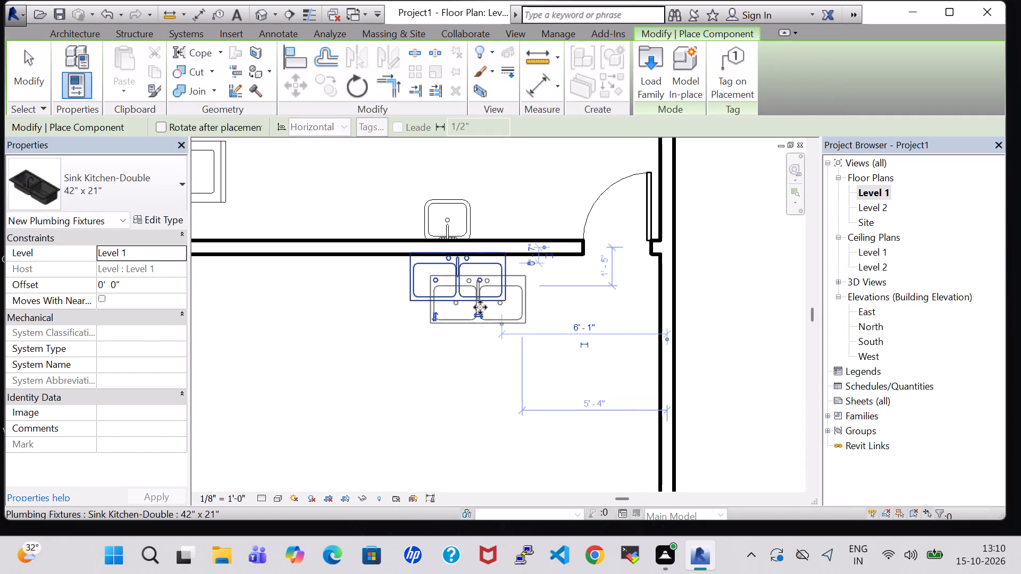
{"action": "scroll", "coordinate": [481, 307], "scroll_direction": "down", "scroll_amount": 8}
{"action": "key", "text": "Escape"}
{"action": "key", "text": "Escape"}
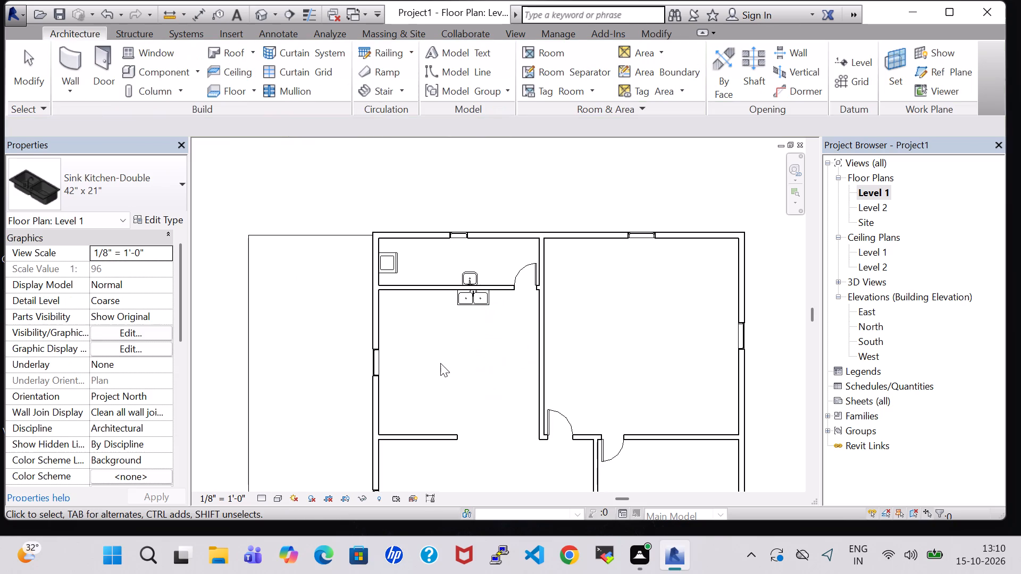
Load the Cook Top-4 Unit family from the Domestic folder of the Specialty Equipment library as a component.
{"action": "left_click", "coordinate": [149, 69]}
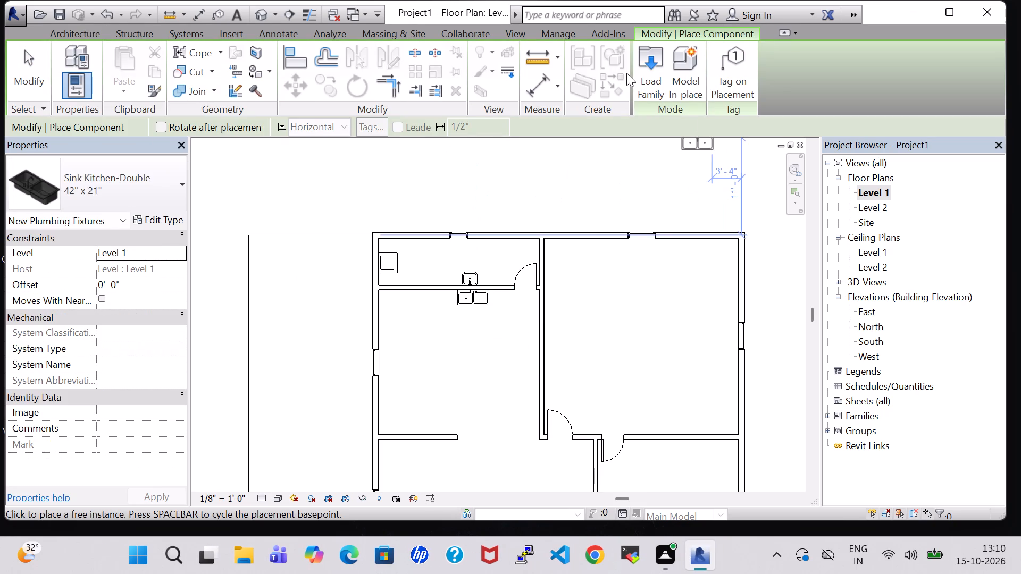
{"action": "left_click", "coordinate": [649, 79]}
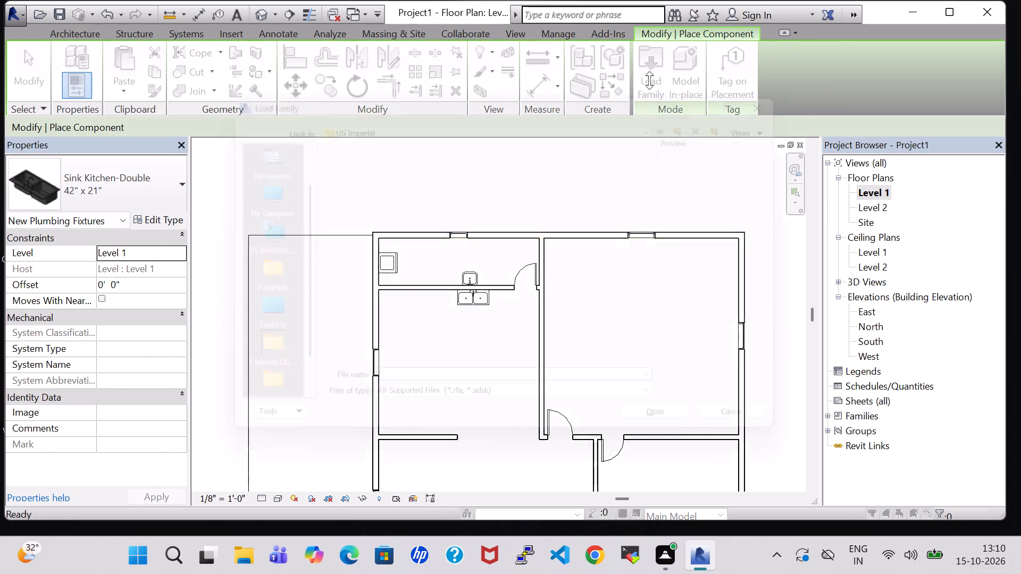
{"action": "left_click", "coordinate": [474, 360]}
{"action": "key", "text": "s"}
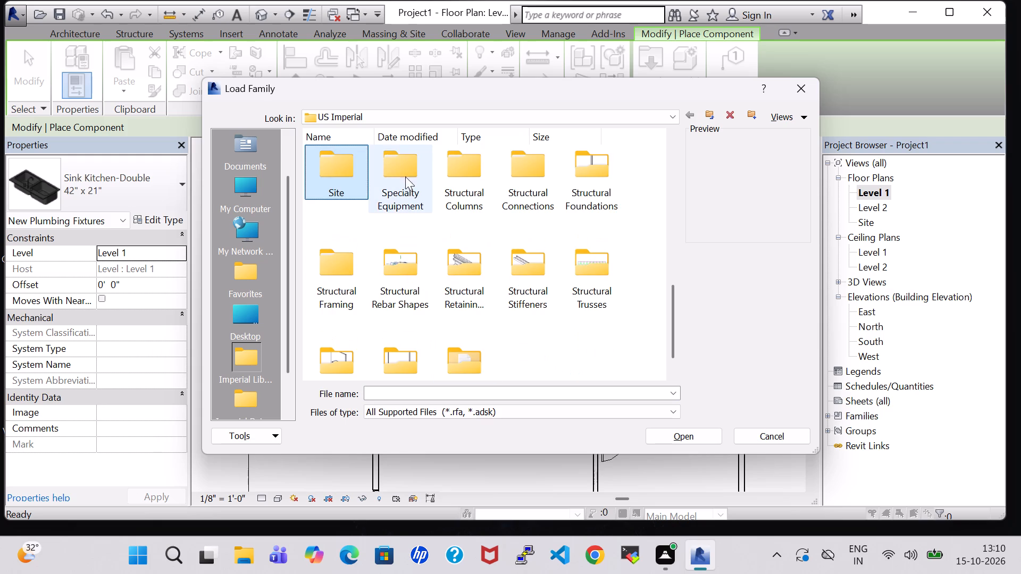
{"action": "double_click", "coordinate": [404, 169]}
{"action": "double_click", "coordinate": [400, 174]}
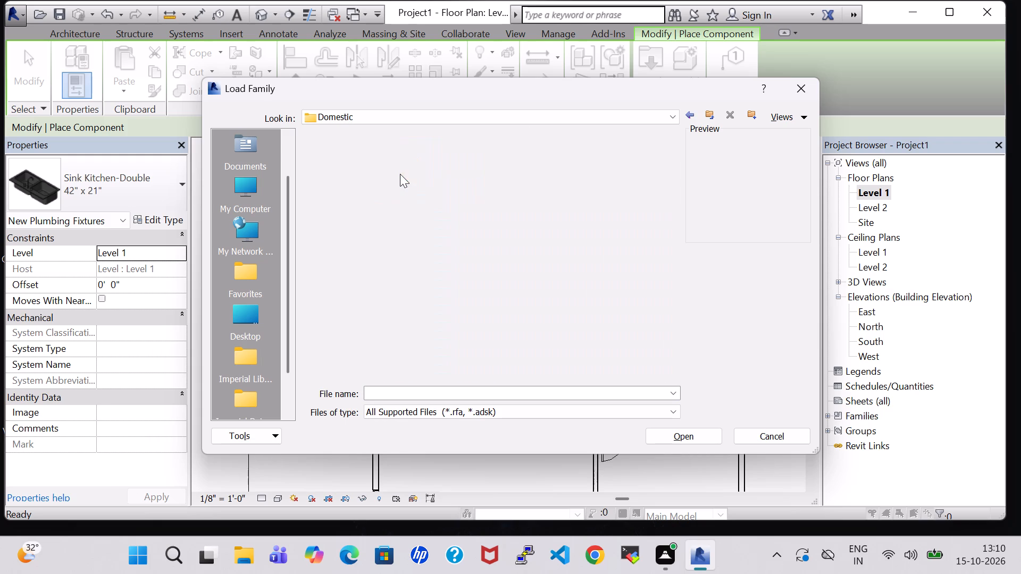
{"action": "left_click", "coordinate": [340, 264]}
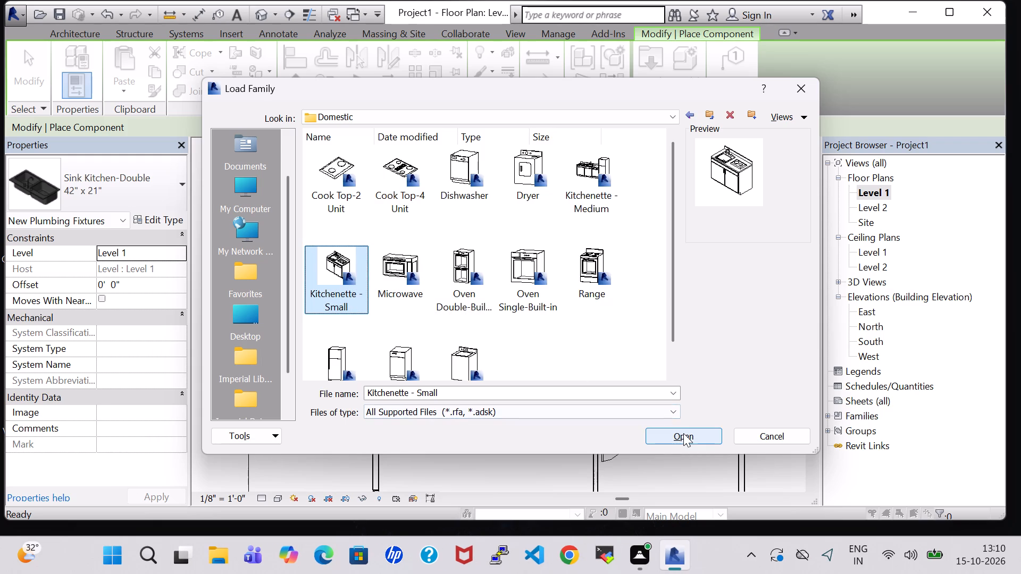
{"action": "left_click", "coordinate": [384, 162]}
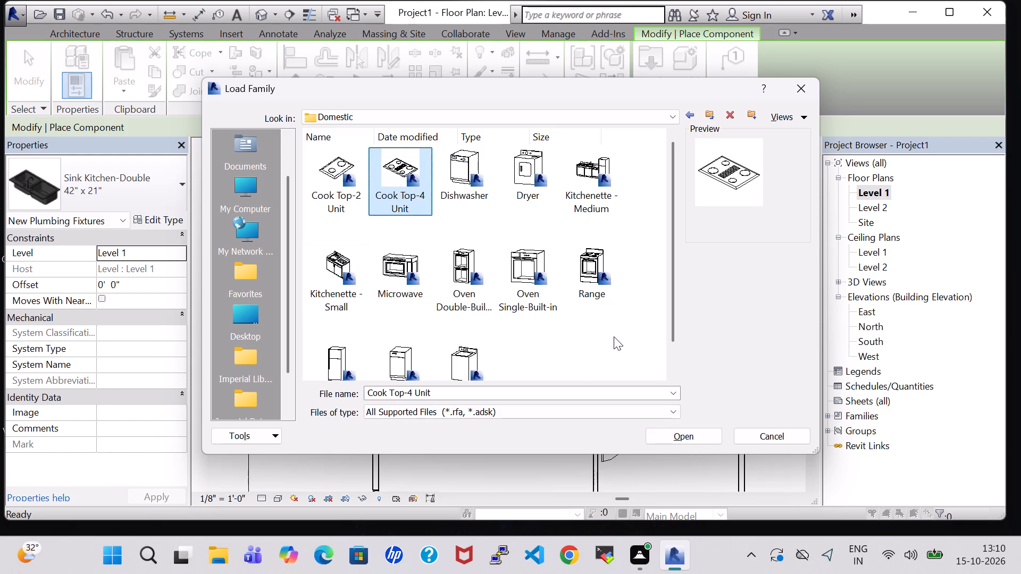
{"action": "left_click", "coordinate": [701, 427]}
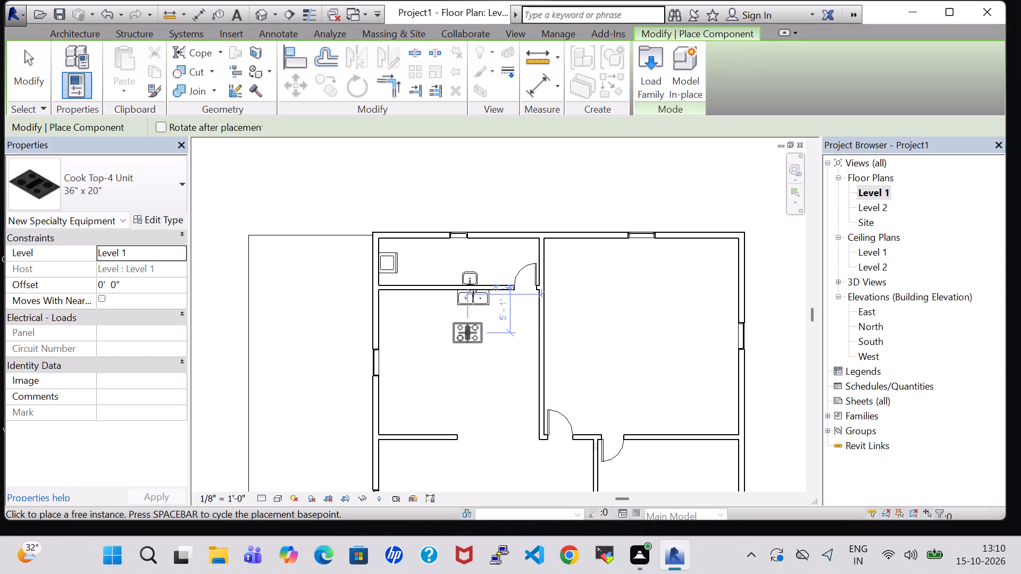
Rotate the 36" x 20" cooktop and place it against the kitchen's west wall, about 5' 4" from the north wall.
{"action": "key", "text": "space"}
{"action": "scroll", "coordinate": [467, 333], "scroll_direction": "up", "scroll_amount": 4}
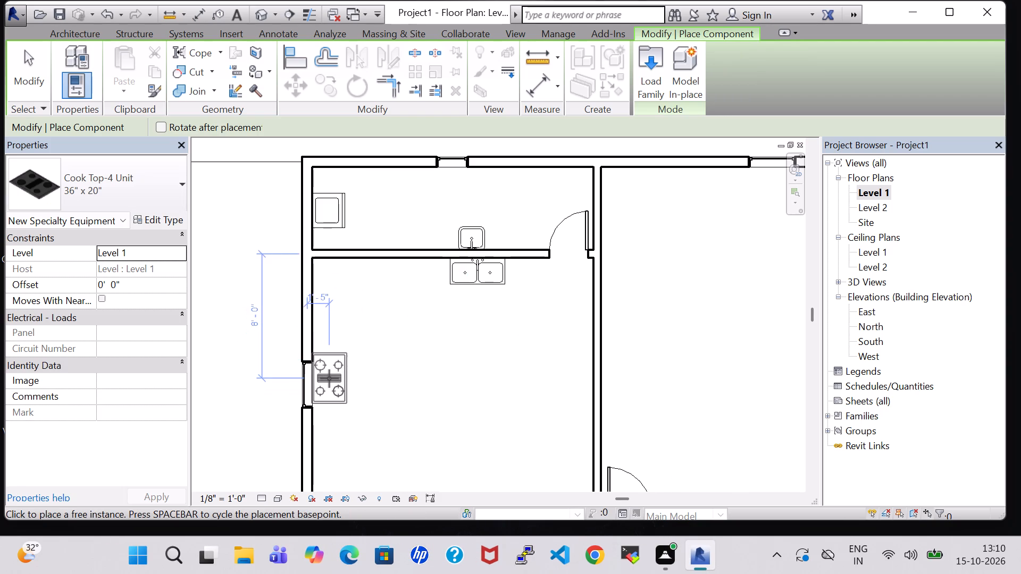
{"action": "left_click", "coordinate": [329, 337]}
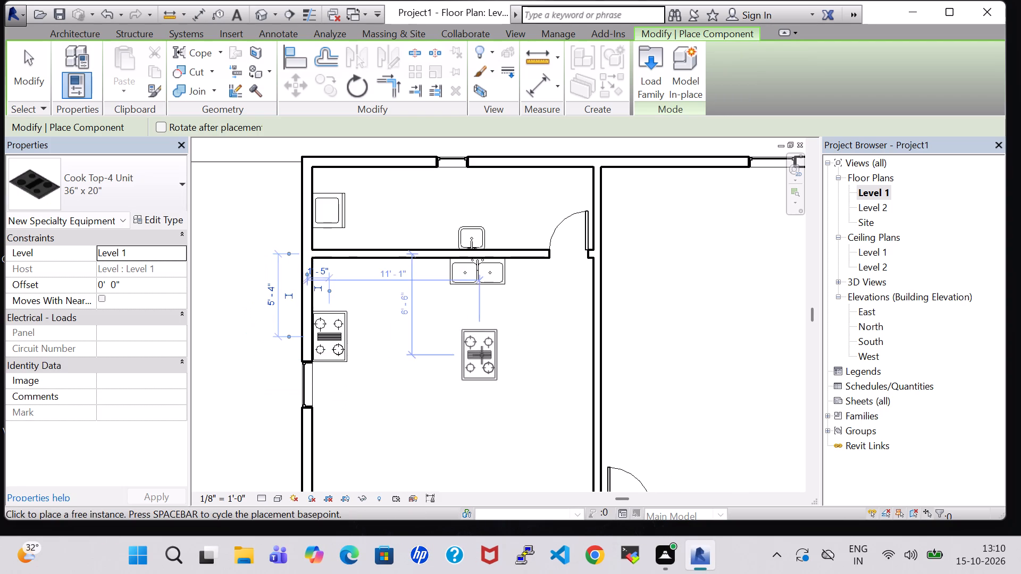
{"action": "scroll", "coordinate": [482, 355], "scroll_direction": "down", "scroll_amount": 2}
{"action": "key", "text": "Escape"}
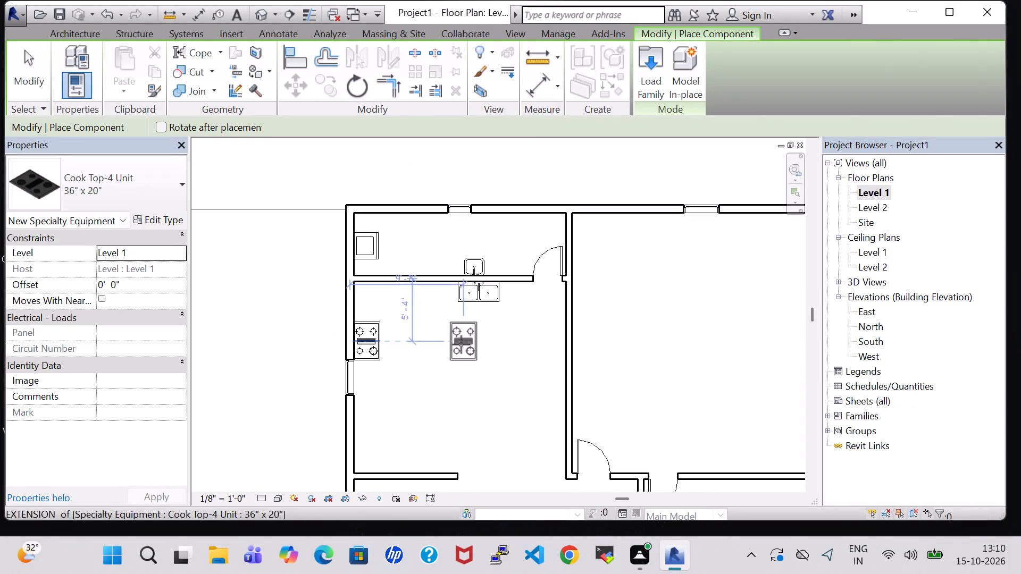
{"action": "key", "text": "Escape"}
Load the Refrigerator family from the Domestic folder of the Specialty Equipment library as a component.
{"action": "left_click", "coordinate": [165, 77]}
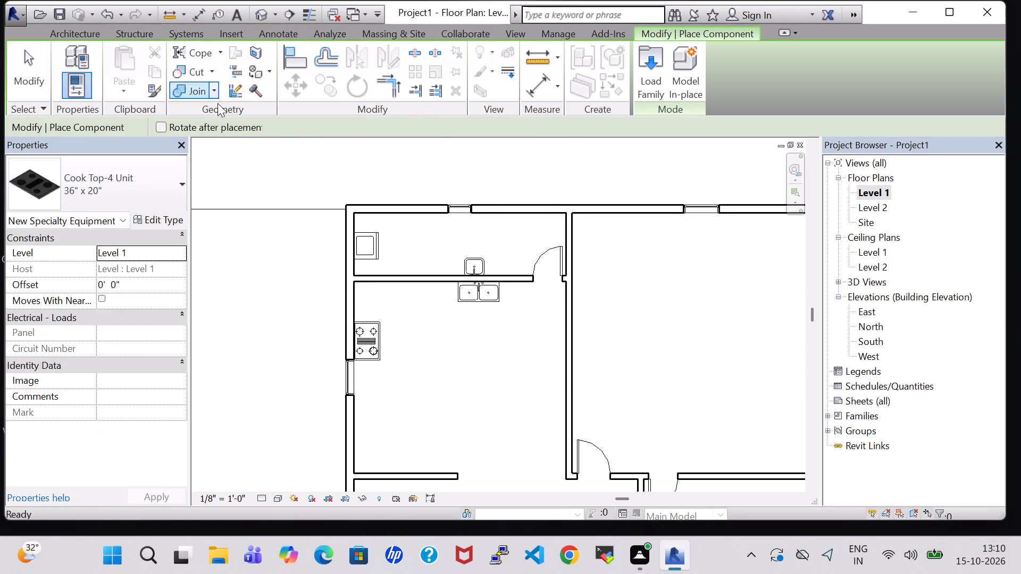
{"action": "left_click", "coordinate": [646, 69]}
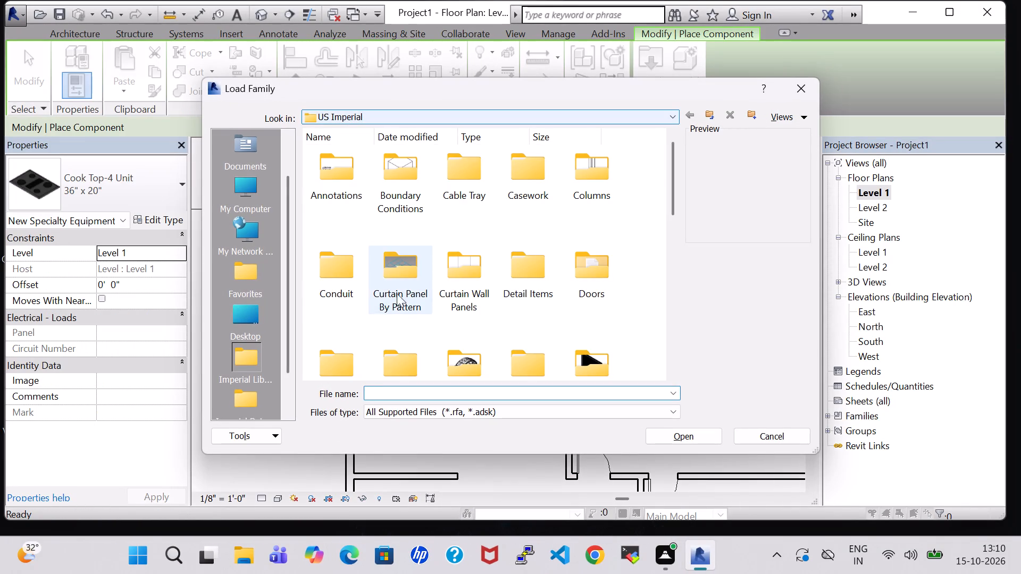
{"action": "left_click", "coordinate": [398, 281]}
{"action": "key", "text": "s"}
{"action": "double_click", "coordinate": [398, 175]}
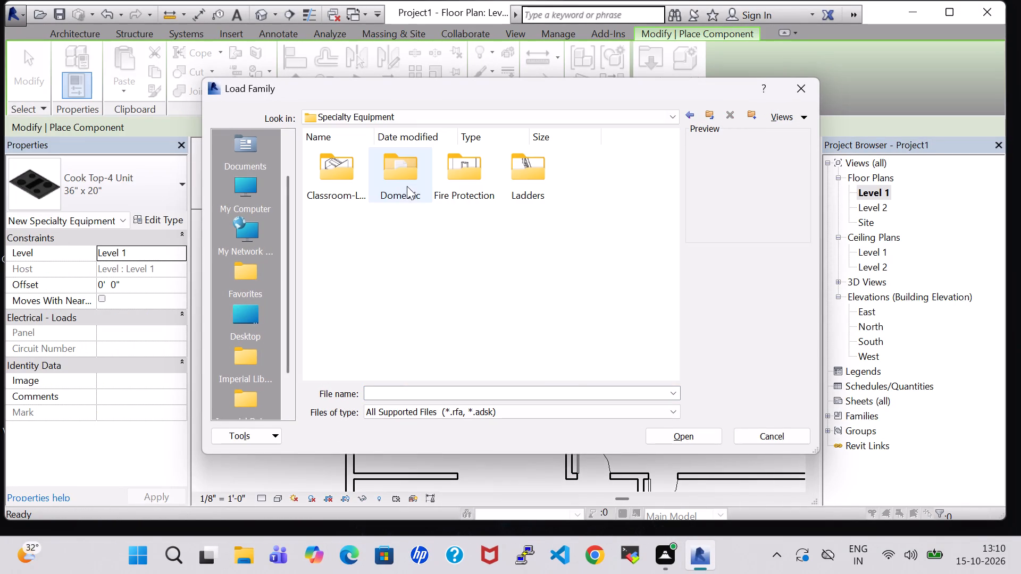
{"action": "double_click", "coordinate": [414, 189]}
{"action": "scroll", "coordinate": [436, 339], "scroll_direction": "down", "scroll_amount": 1}
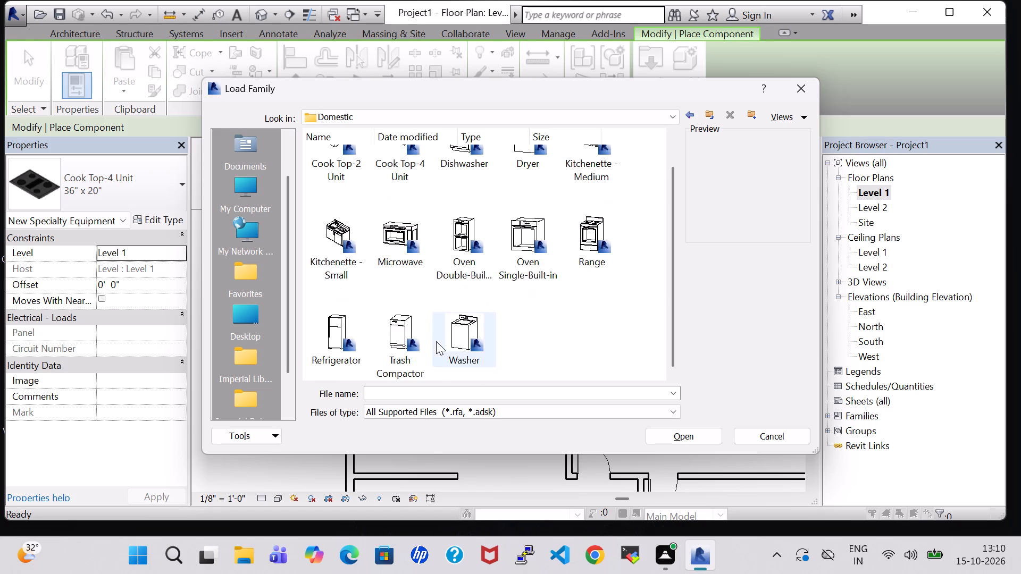
{"action": "left_click", "coordinate": [345, 319]}
{"action": "left_click", "coordinate": [682, 432]}
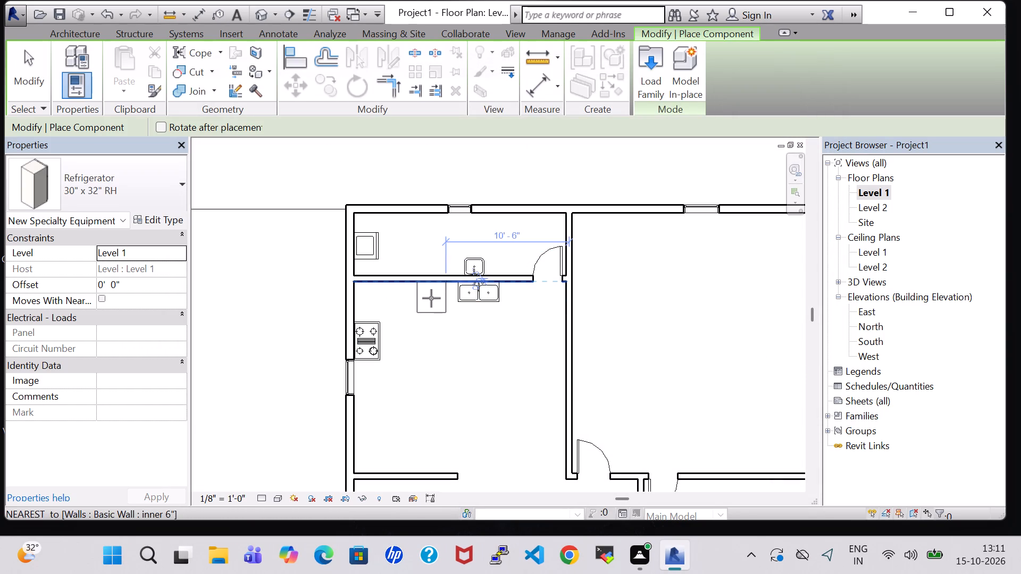
Place the 30" x 32" RH refrigerator against the kitchen's north wall, directly east of the double sink.
{"action": "left_click", "coordinate": [517, 291]}
{"action": "key", "text": "Escape"}
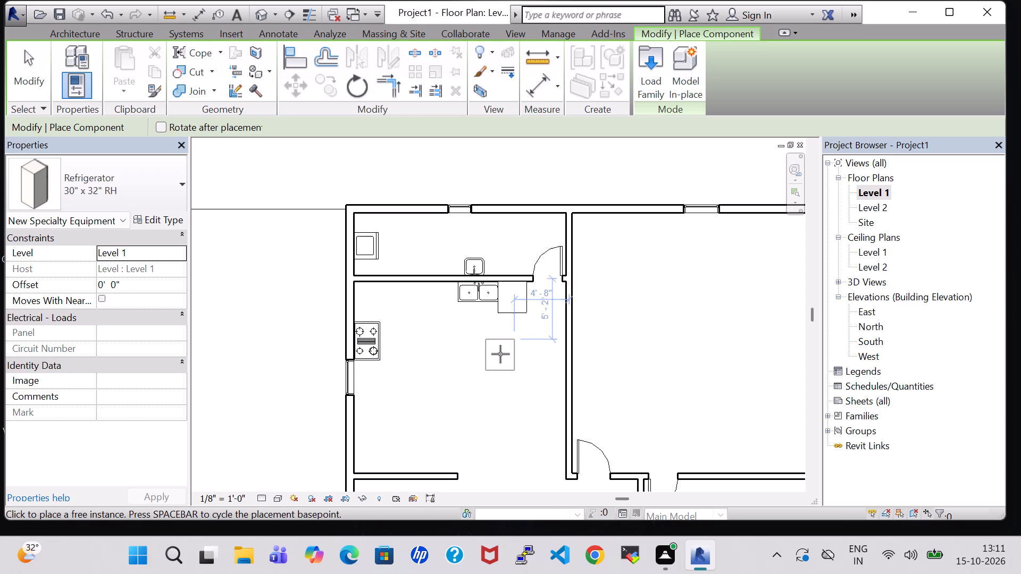
{"action": "key", "text": "Escape"}
Nudge the double kitchen sink almost 3 feet west along the north wall, away from the refrigerator.
{"action": "left_click", "coordinate": [479, 290]}
{"action": "key", "text": "Left"}
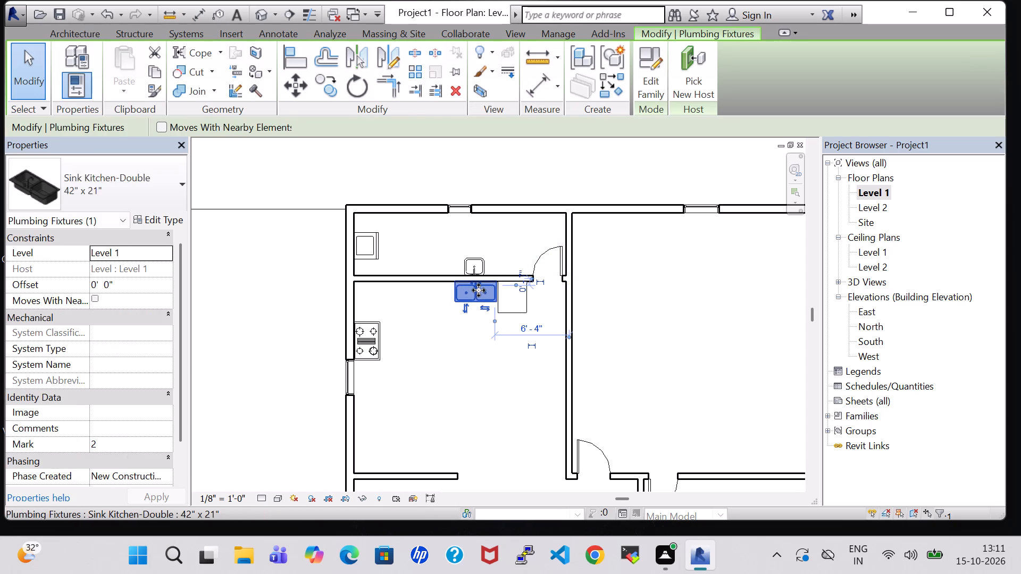
{"action": "key", "text": "Left"}
{"action": "key", "text": "Left"}
{"action": "key", "text": "Left"}
{"action": "key", "text": "Left"}
{"action": "key", "text": "Left"}
{"action": "key", "text": "Left"}
{"action": "key", "text": "Left"}
{"action": "key", "text": "Left"}
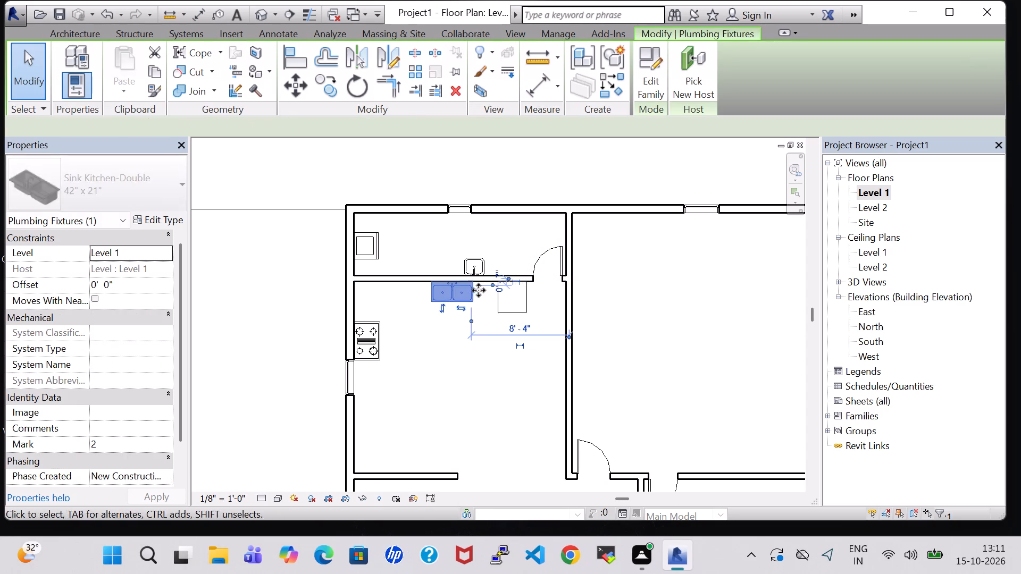
{"action": "key", "text": "Left"}
{"action": "key", "text": "Left"}
{"action": "left_click", "coordinate": [503, 401]}
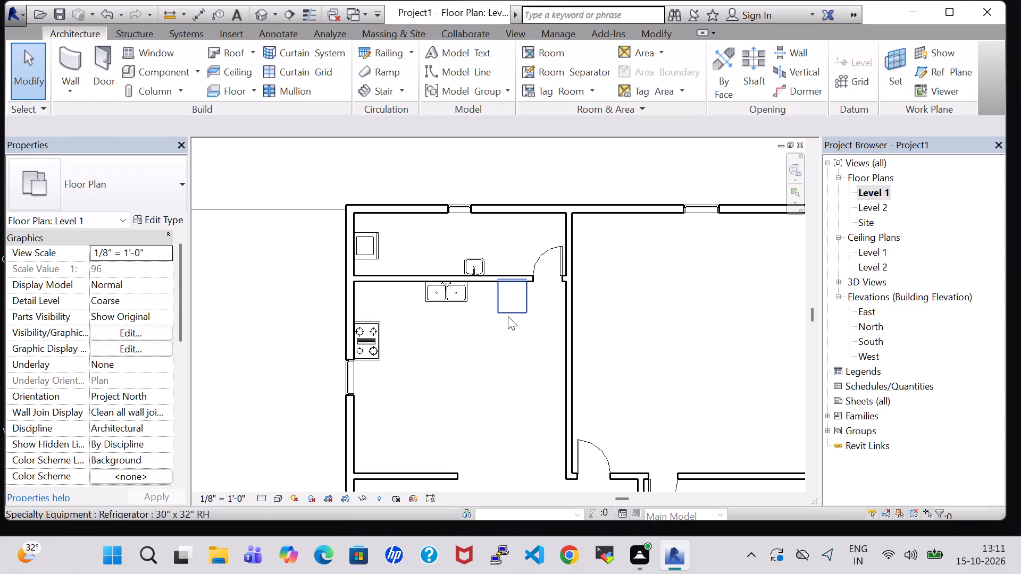
Rotate the refrigerator to face south into the kitchen and nudge it west to about 11' 10" from the west wall.
{"action": "left_click", "coordinate": [508, 316]}
{"action": "key", "text": "space"}
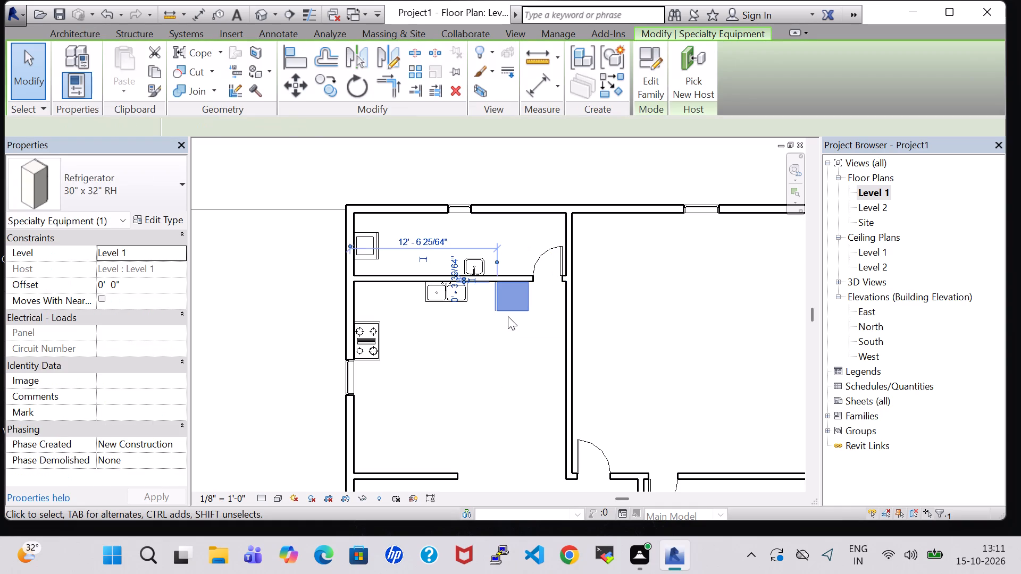
{"action": "key", "text": "space"}
{"action": "key", "text": "Left"}
{"action": "key", "text": "Left"}
{"action": "key", "text": "Left"}
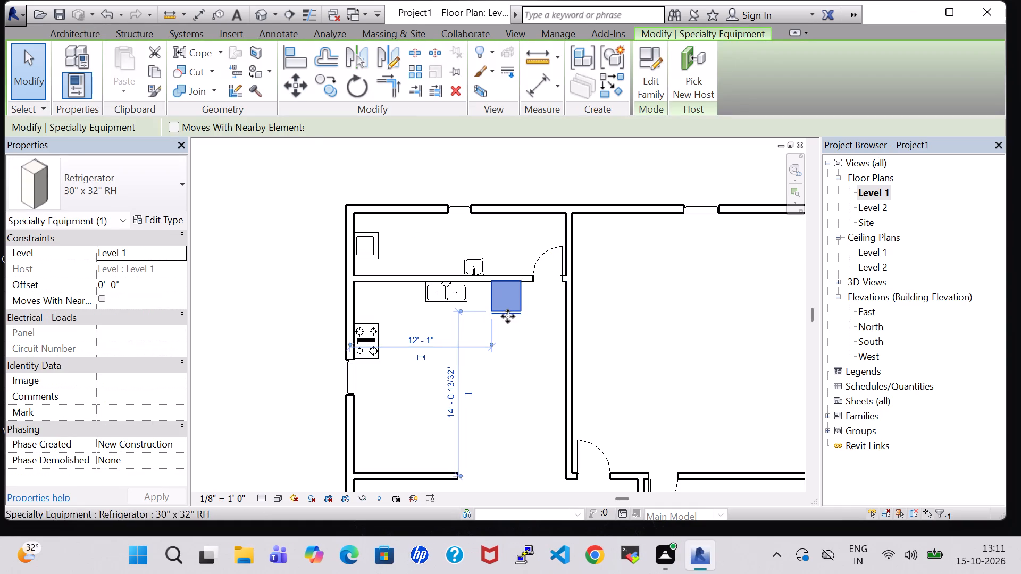
{"action": "key", "text": "Left"}
{"action": "left_click", "coordinate": [508, 316]}
{"action": "key", "text": "Right"}
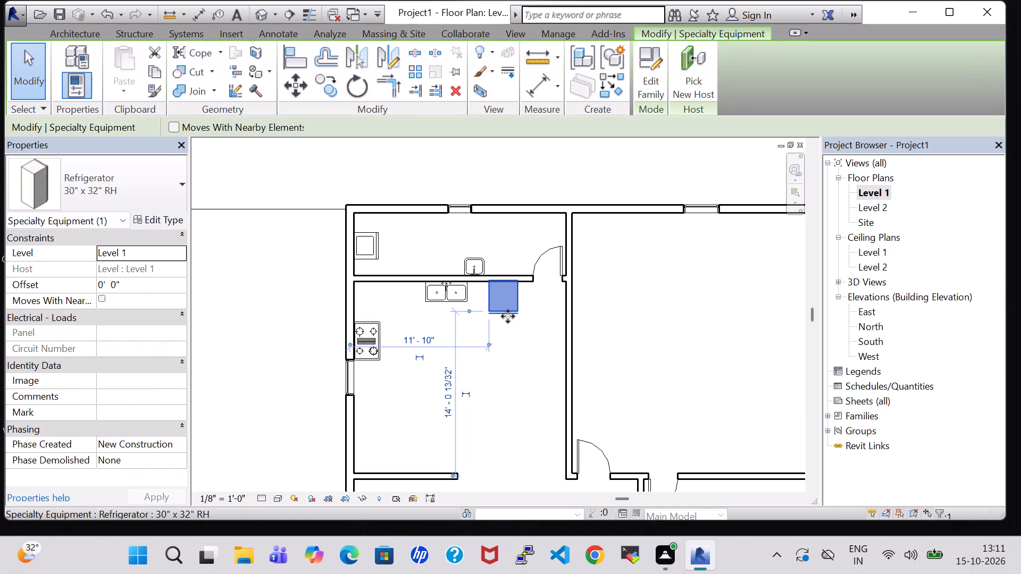
{"action": "left_click", "coordinate": [655, 297]}
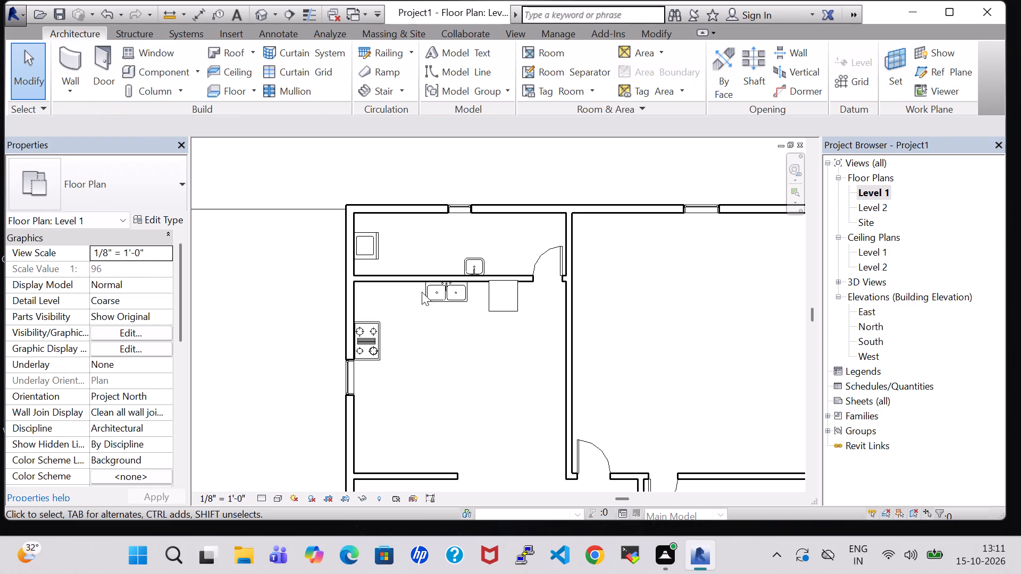
Load the Work Station Cubicle family from the Furniture System folder of the US Imperial library as a component.
{"action": "left_click", "coordinate": [176, 73]}
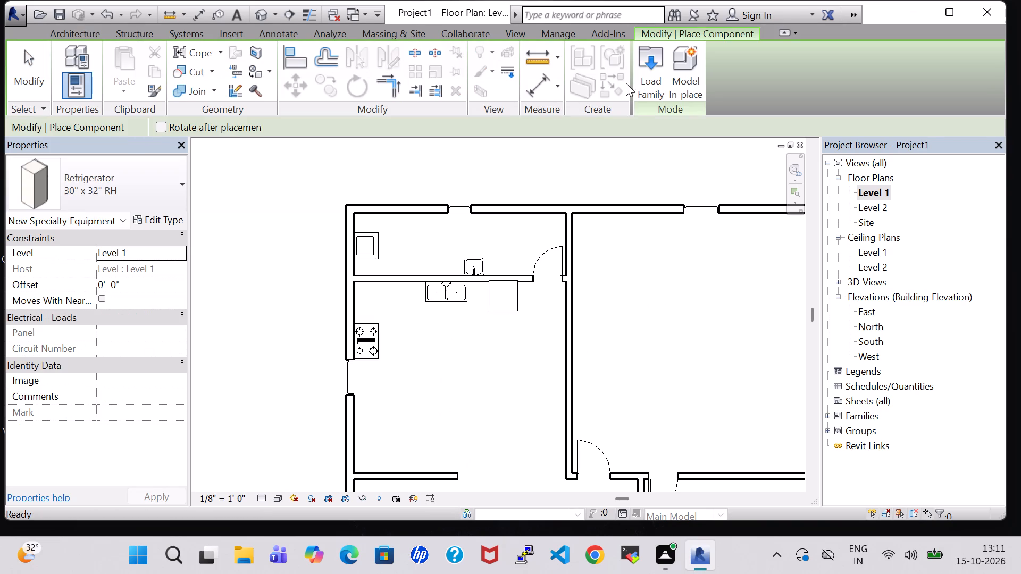
{"action": "left_click", "coordinate": [647, 79]}
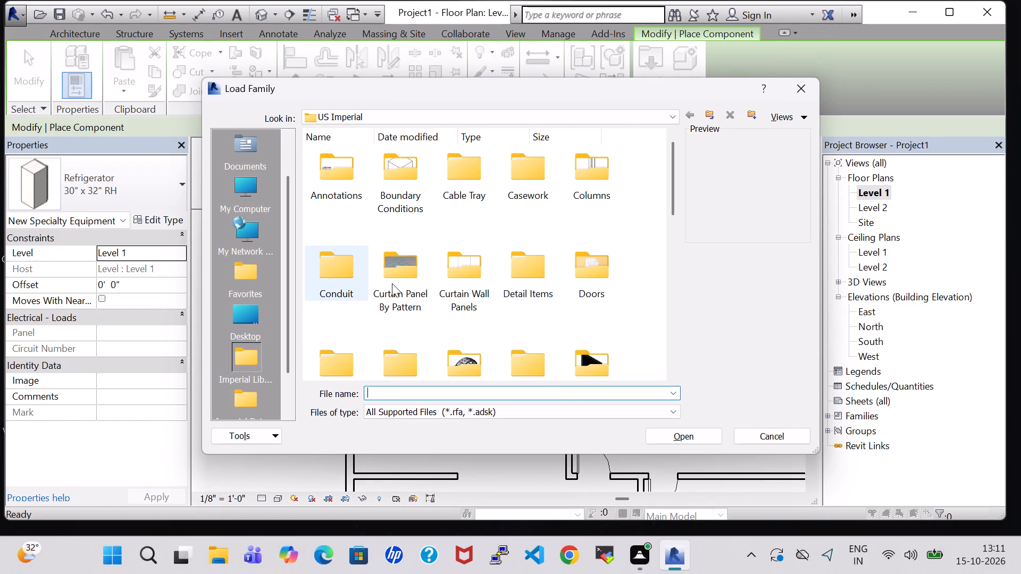
{"action": "left_click", "coordinate": [392, 283]}
{"action": "key", "text": "f"}
{"action": "double_click", "coordinate": [324, 247]}
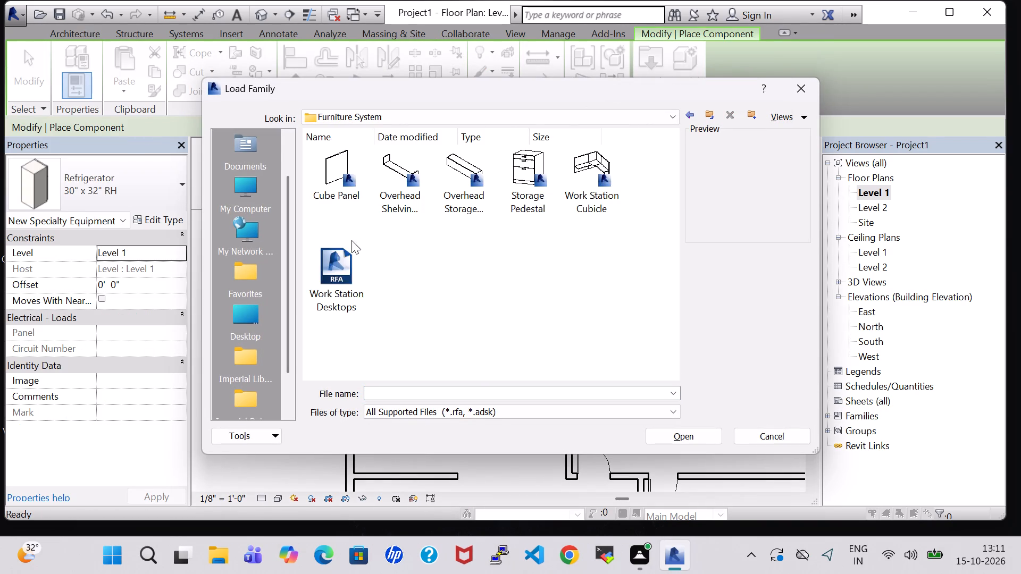
{"action": "left_click", "coordinate": [600, 182]}
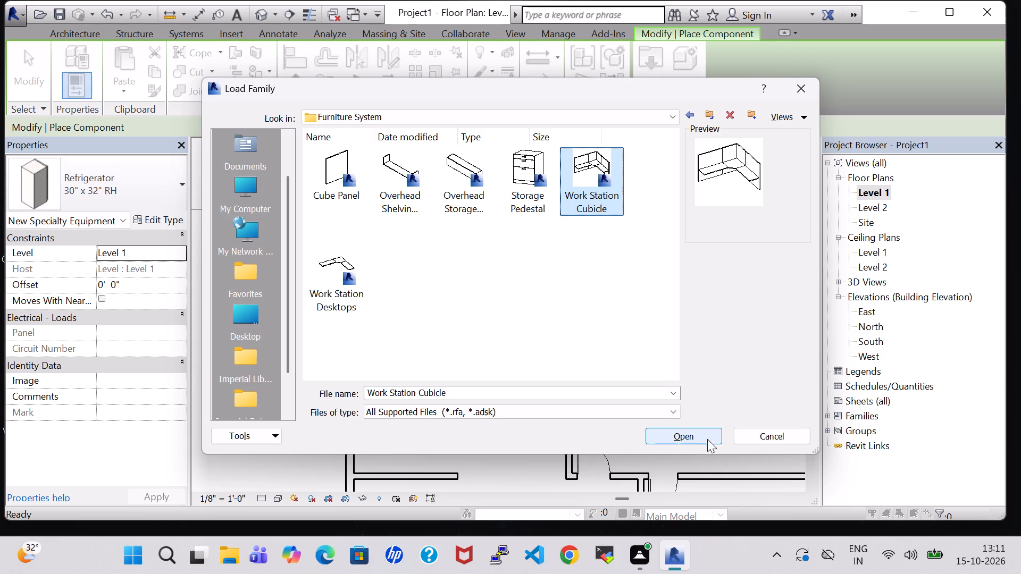
{"action": "left_click", "coordinate": [707, 440]}
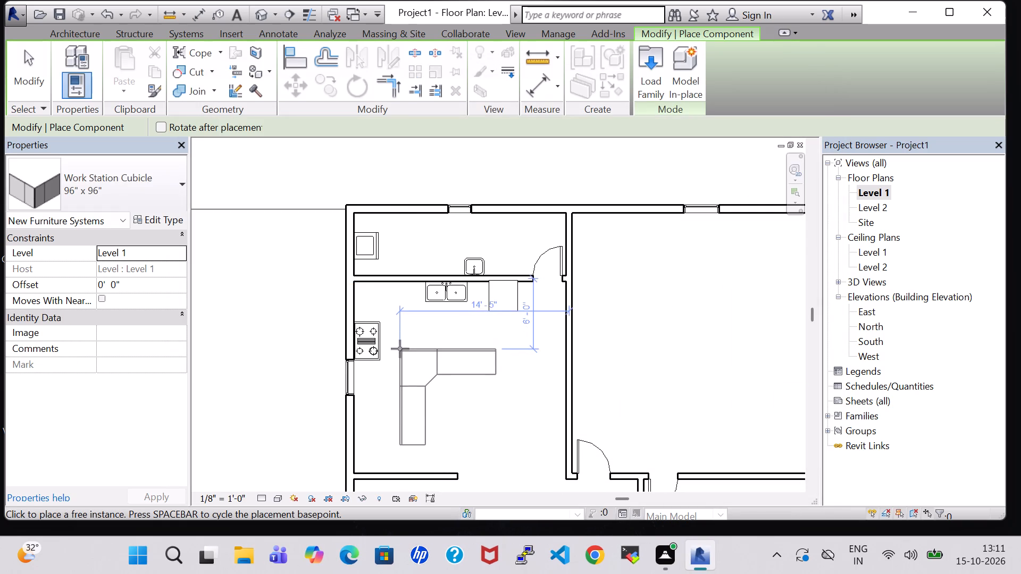
Place the 96" x 96" work station cubicle, rotated a quarter turn, in the kitchen's southwest corner against the west and south walls.
{"action": "key", "text": "space"}
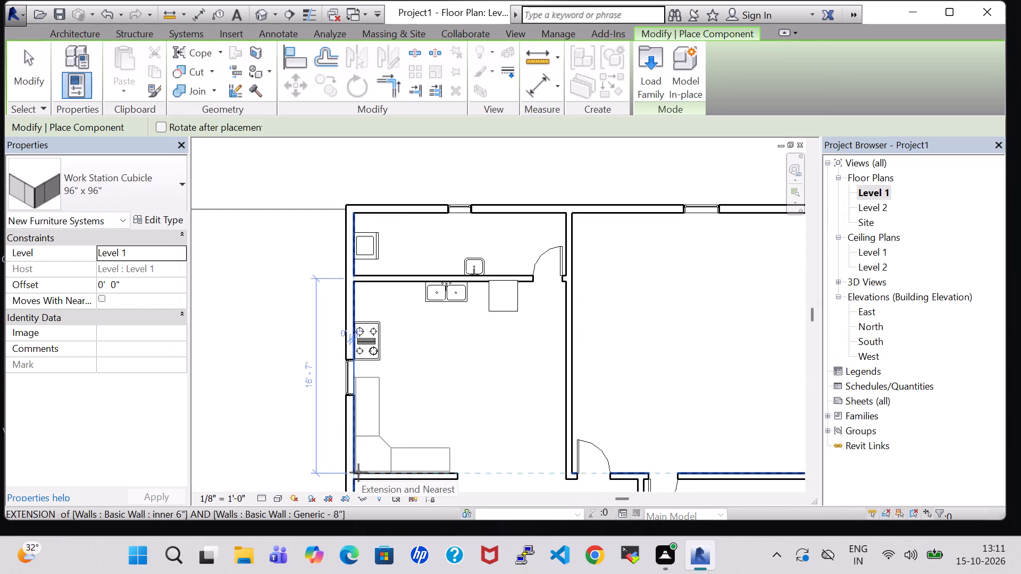
{"action": "left_click", "coordinate": [358, 472]}
{"action": "key", "text": "Escape"}
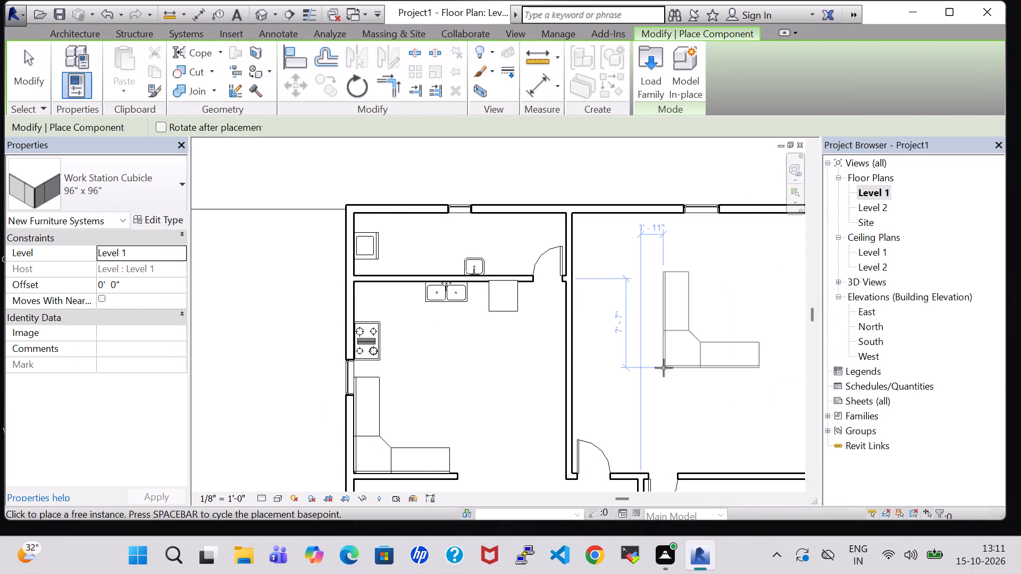
{"action": "key", "text": "Escape"}
In the 3D view, raise the kitchen's west-wall 36" x 48" casement window to a sill height of 4' 10".
{"action": "left_click", "coordinate": [266, 16]}
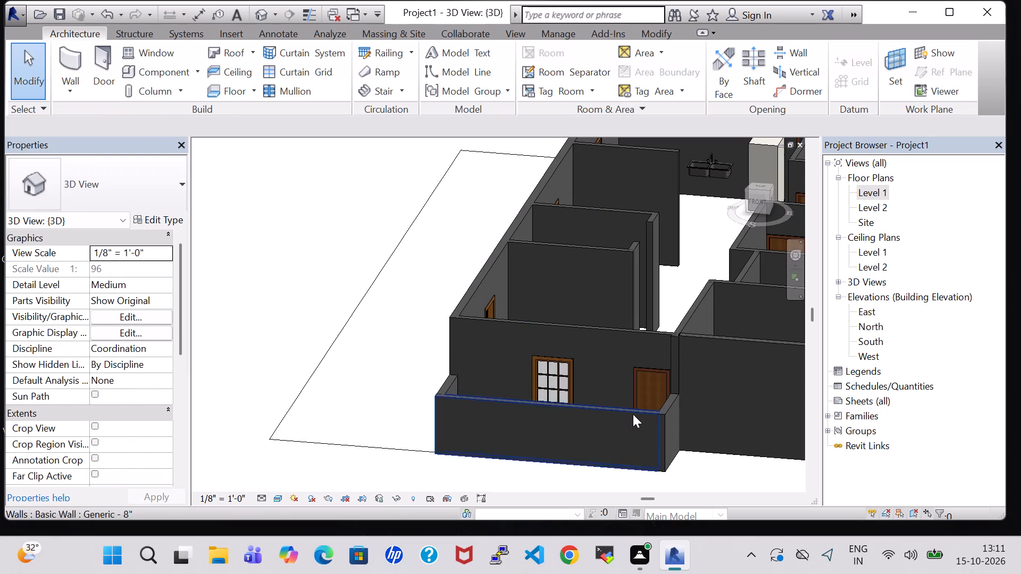
{"action": "middle_click_drag", "start_coordinate": [437, 243], "coordinate": [607, 307]}
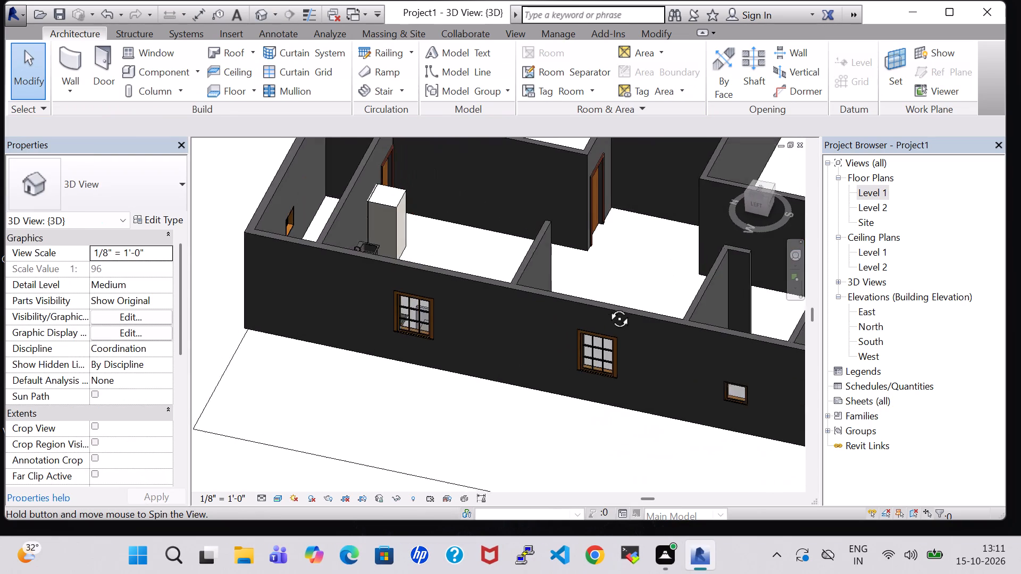
{"action": "middle_click_drag", "start_coordinate": [607, 307], "coordinate": [610, 308]}
{"action": "scroll", "coordinate": [440, 328], "scroll_direction": "up", "scroll_amount": 7}
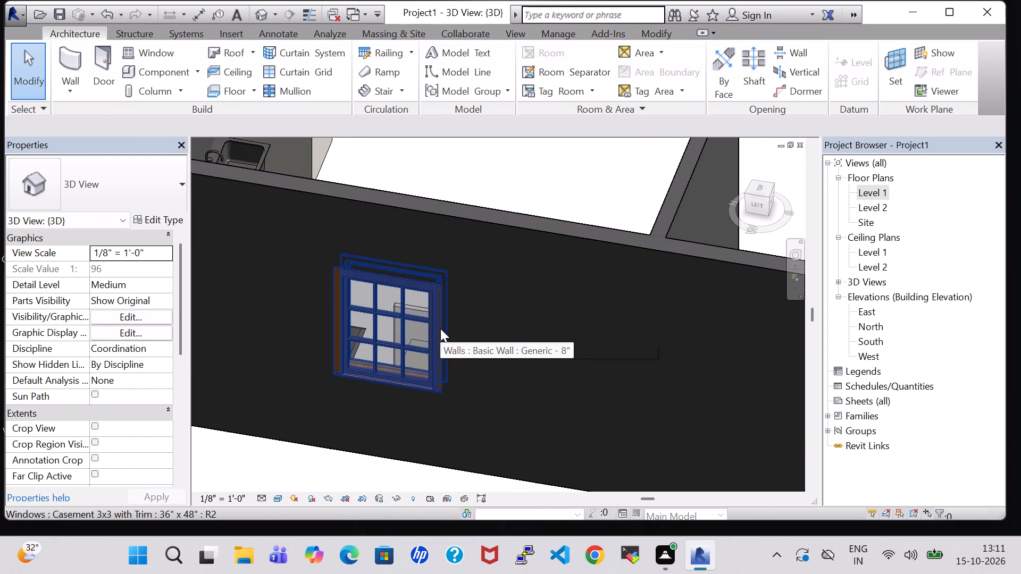
{"action": "left_click", "coordinate": [419, 334]}
{"action": "left_click", "coordinate": [419, 316]}
{"action": "key", "text": "Up"}
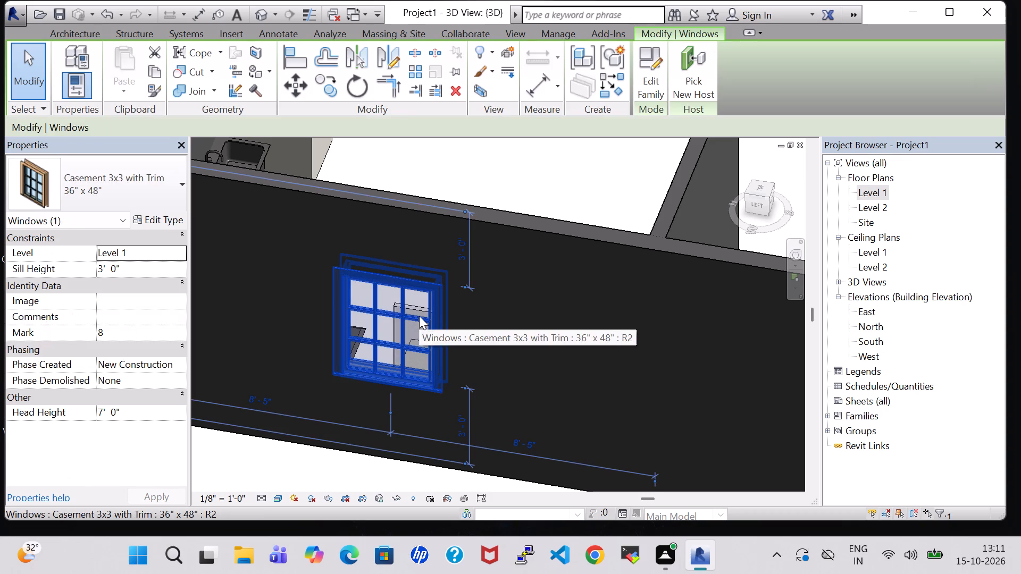
{"action": "key", "text": "Up"}
{"action": "key", "text": "Up"}
{"action": "key", "text": "Up"}
{"action": "key", "text": "Up"}
{"action": "key", "text": "Up"}
{"action": "key", "text": "Up"}
{"action": "key", "text": "Up"}
{"action": "key", "text": "Up"}
{"action": "key", "text": "Up"}
{"action": "key", "text": "Up"}
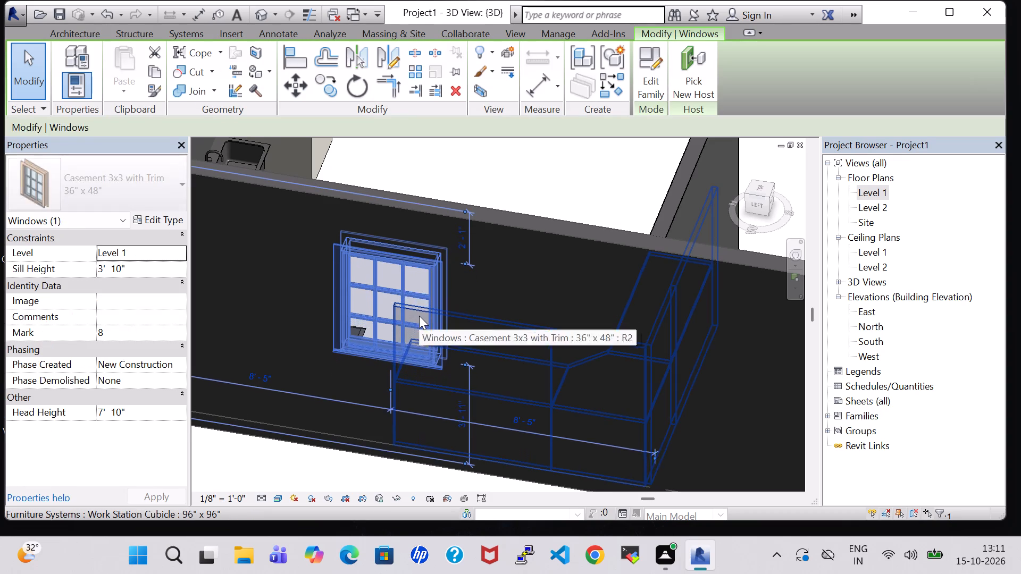
{"action": "key", "text": "Up"}
{"action": "key", "text": "Up"}
{"action": "key", "text": "Up"}
{"action": "key", "text": "Up"}
{"action": "key", "text": "Up"}
{"action": "key", "text": "Up"}
{"action": "key", "text": "Up"}
{"action": "key", "text": "Up"}
{"action": "key", "text": "Up"}
{"action": "key", "text": "Up"}
{"action": "key", "text": "Up"}
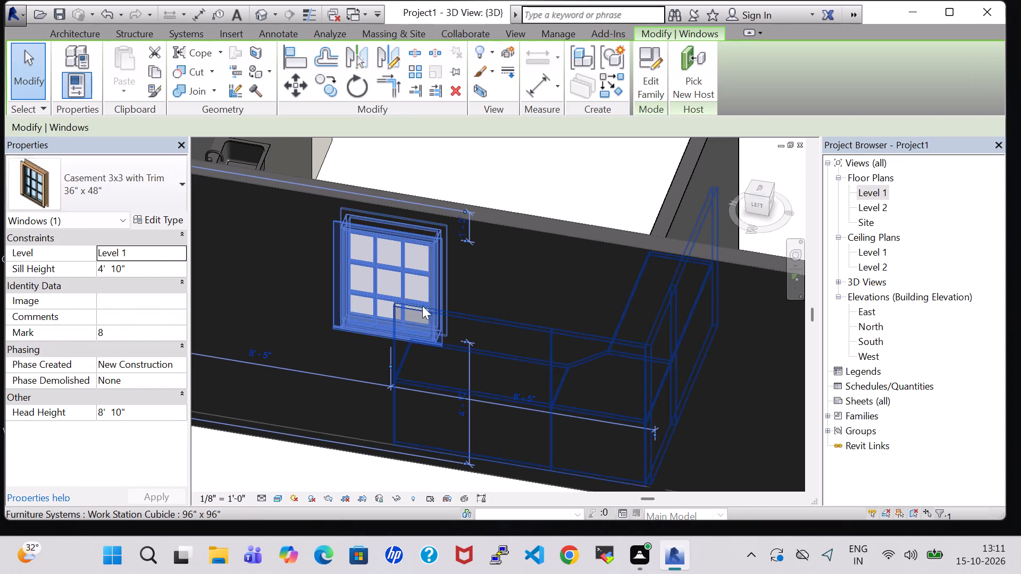
{"action": "left_click", "coordinate": [517, 164]}
Examine the kitchen layout with the placed work station in the Level 1 floor plan.
{"action": "middle_click_drag", "start_coordinate": [522, 184], "coordinate": [504, 184], "text": "shift"}
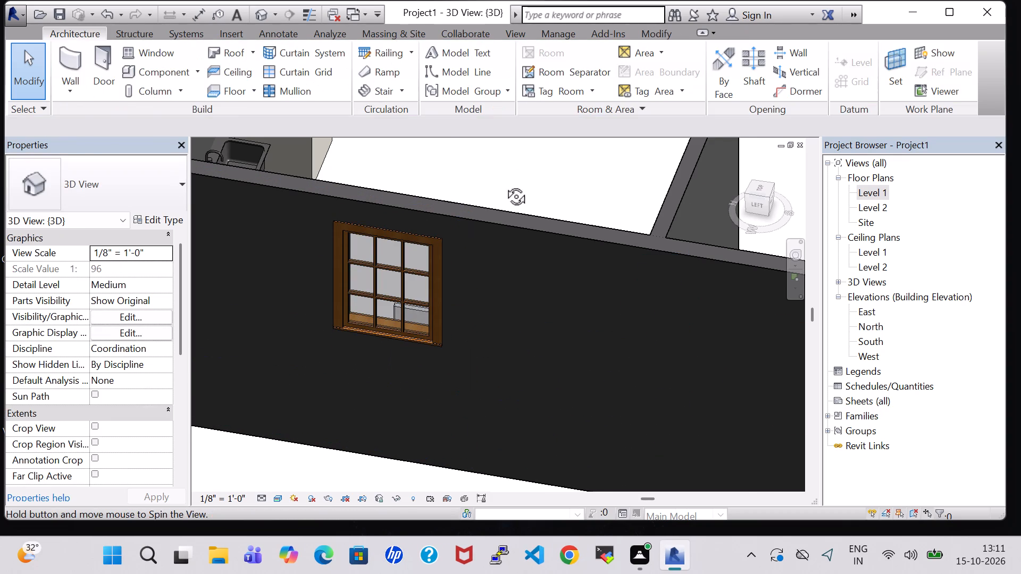
{"action": "middle_click_drag", "start_coordinate": [504, 184], "coordinate": [463, 189], "text": "shift"}
{"action": "double_click", "coordinate": [864, 196]}
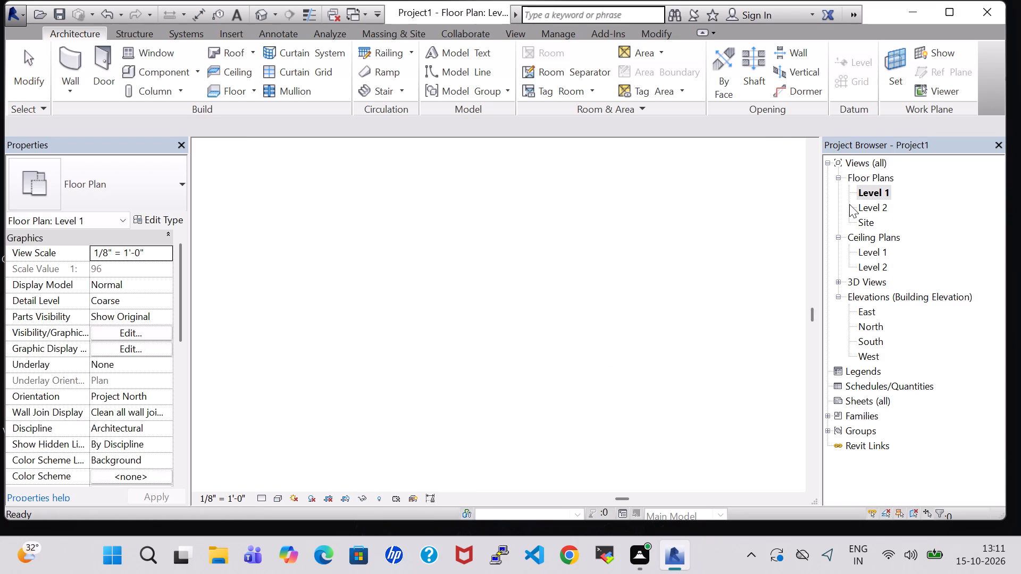
{"action": "scroll", "coordinate": [452, 336], "scroll_direction": "up", "scroll_amount": 1}
{"action": "middle_click", "coordinate": [452, 336]}
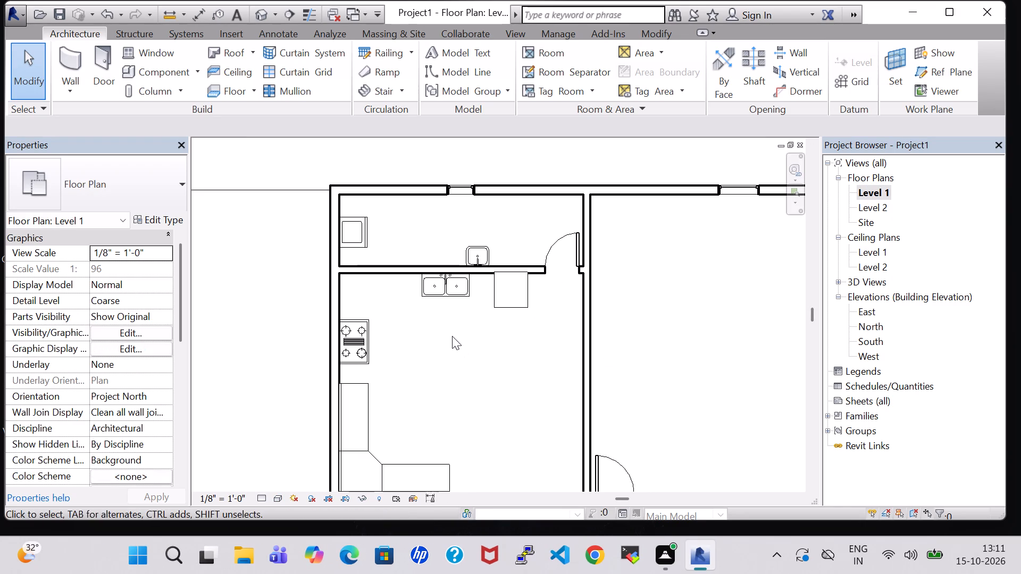
{"action": "middle_click_drag", "start_coordinate": [452, 336], "coordinate": [398, 308], "text": "shift"}
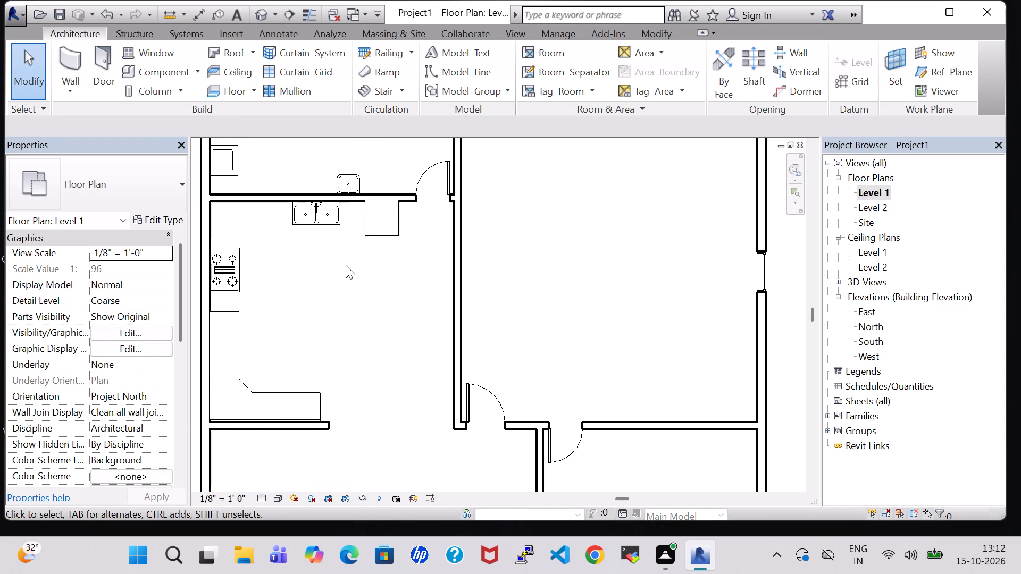
{"action": "middle_click_drag", "start_coordinate": [350, 282], "coordinate": [328, 276], "text": "shift"}
{"action": "scroll", "coordinate": [333, 271], "scroll_direction": "up", "scroll_amount": 1, "text": "shift"}
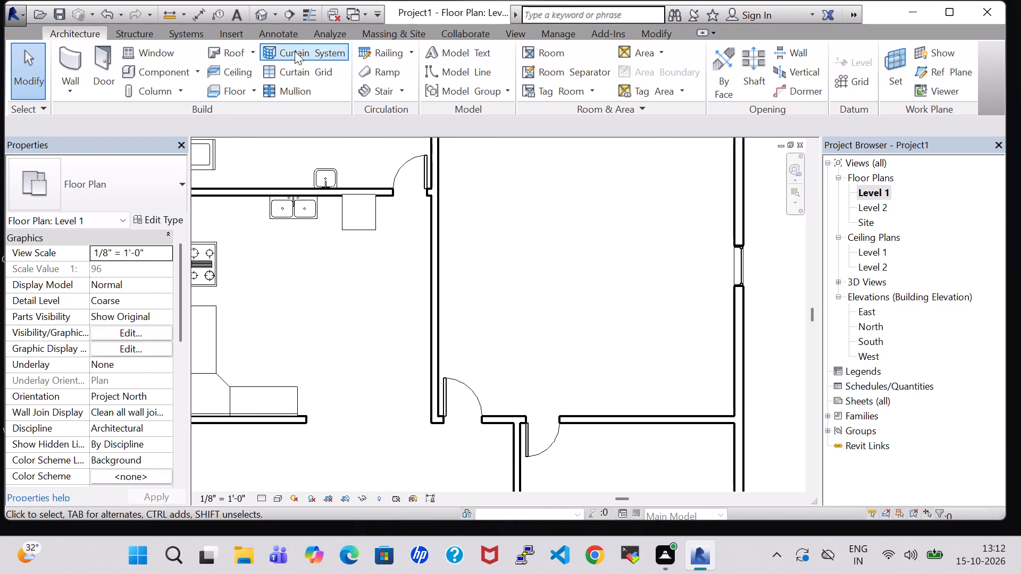
In the 3D view, nudge the kitchen window north toward the cooktop to 11' 3" from the south partition and lower its sill to 4' 2".
{"action": "left_click", "coordinate": [258, 6]}
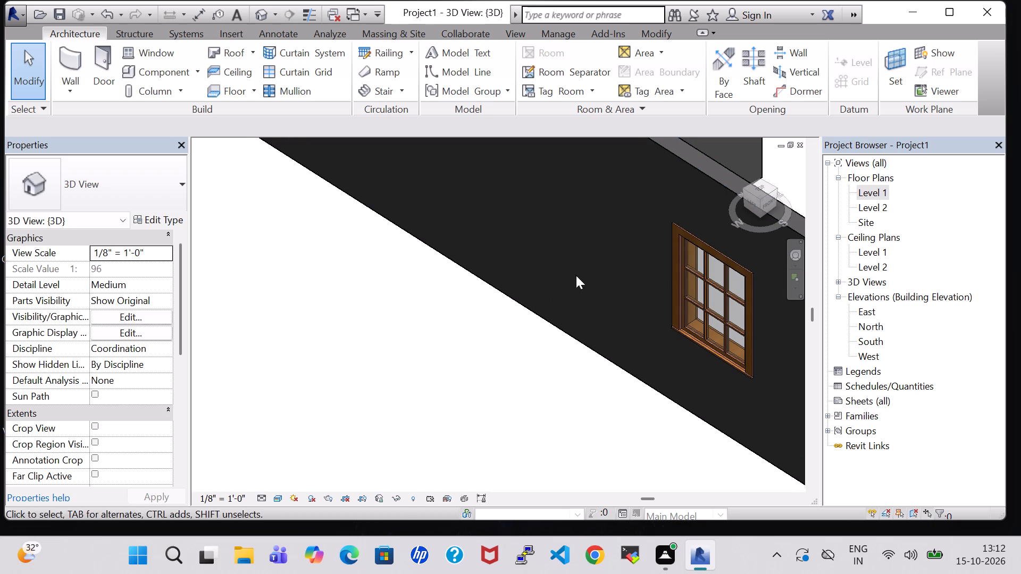
{"action": "middle_click_drag", "start_coordinate": [576, 273], "coordinate": [424, 273], "text": "shift"}
{"action": "middle_click_drag", "start_coordinate": [677, 294], "coordinate": [154, 573]}
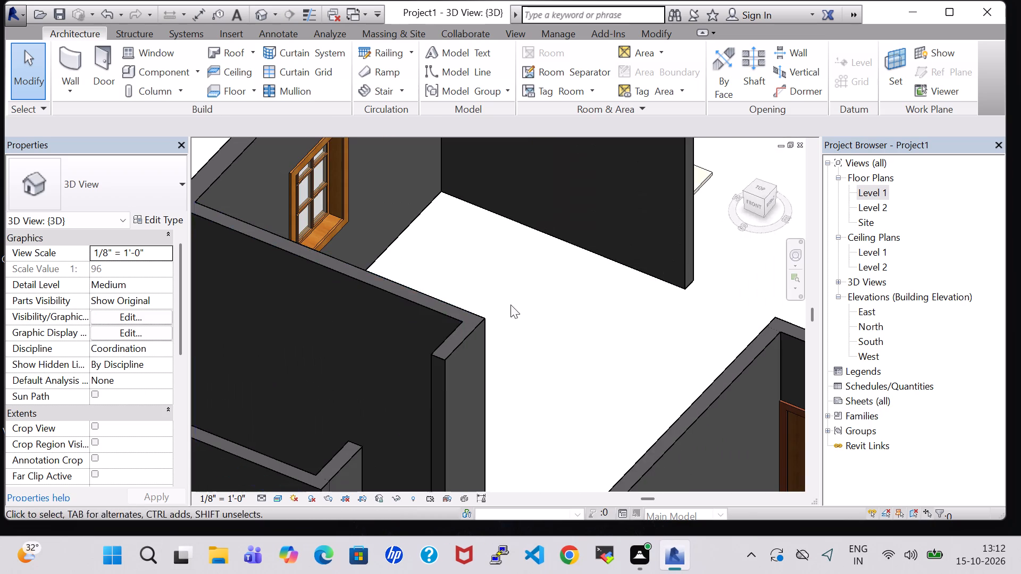
{"action": "middle_click_drag", "start_coordinate": [518, 306], "coordinate": [0, 495]}
{"action": "scroll", "coordinate": [470, 316], "scroll_direction": "up", "scroll_amount": 1}
{"action": "scroll", "coordinate": [337, 259], "scroll_direction": "down", "scroll_amount": 4}
{"action": "middle_click_drag", "start_coordinate": [364, 254], "coordinate": [328, 214]}
{"action": "middle_click_drag", "start_coordinate": [435, 318], "coordinate": [405, 308]}
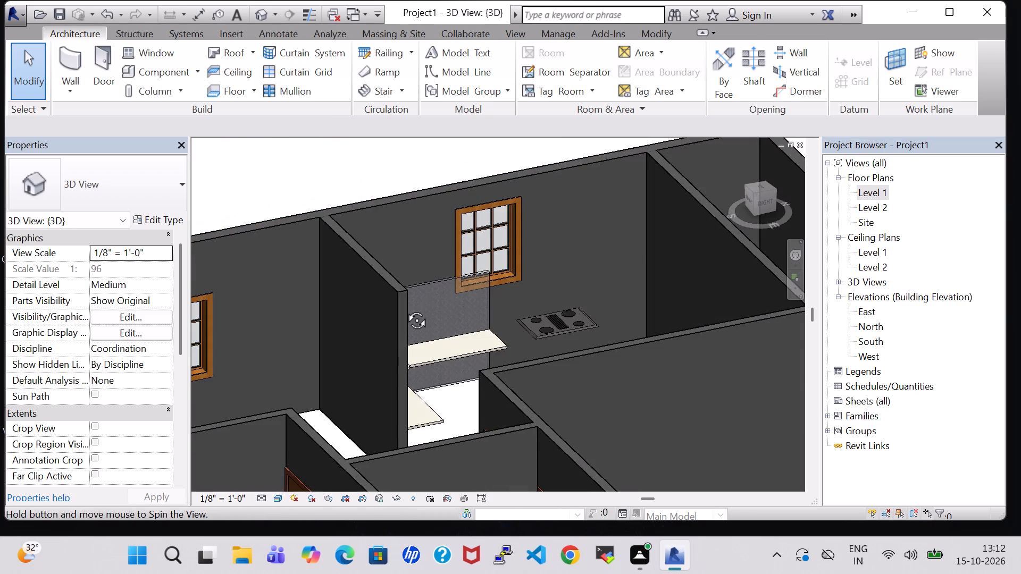
{"action": "middle_click_drag", "start_coordinate": [405, 308], "coordinate": [391, 305]}
{"action": "left_click", "coordinate": [573, 280]}
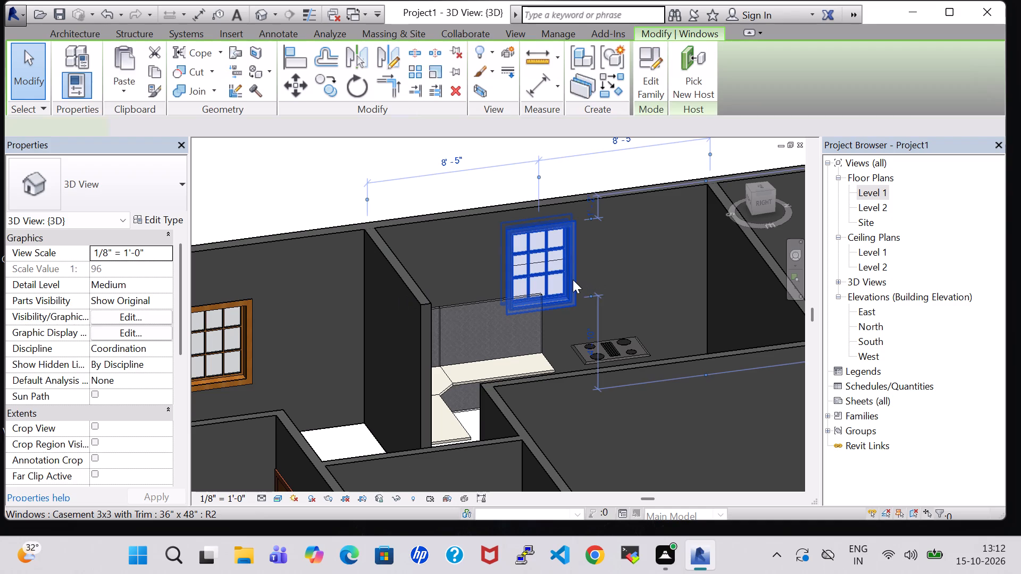
{"action": "key", "text": "Right"}
{"action": "key", "text": "Right"}
{"action": "key", "text": "Right"}
{"action": "key", "text": "Right"}
{"action": "key", "text": "Right"}
{"action": "key", "text": "Right"}
{"action": "key", "text": "Right"}
{"action": "key", "text": "Right"}
{"action": "key", "text": "Right"}
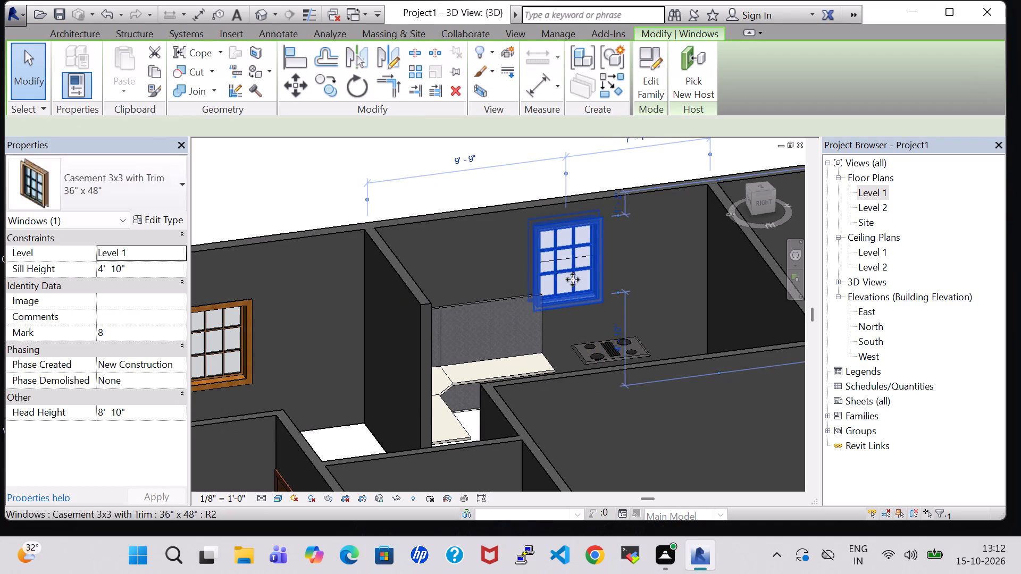
{"action": "key", "text": "Right"}
{"action": "key", "text": "Right"}
{"action": "key", "text": "Right"}
{"action": "key", "text": "Right"}
{"action": "key", "text": "Down"}
{"action": "key", "text": "Down"}
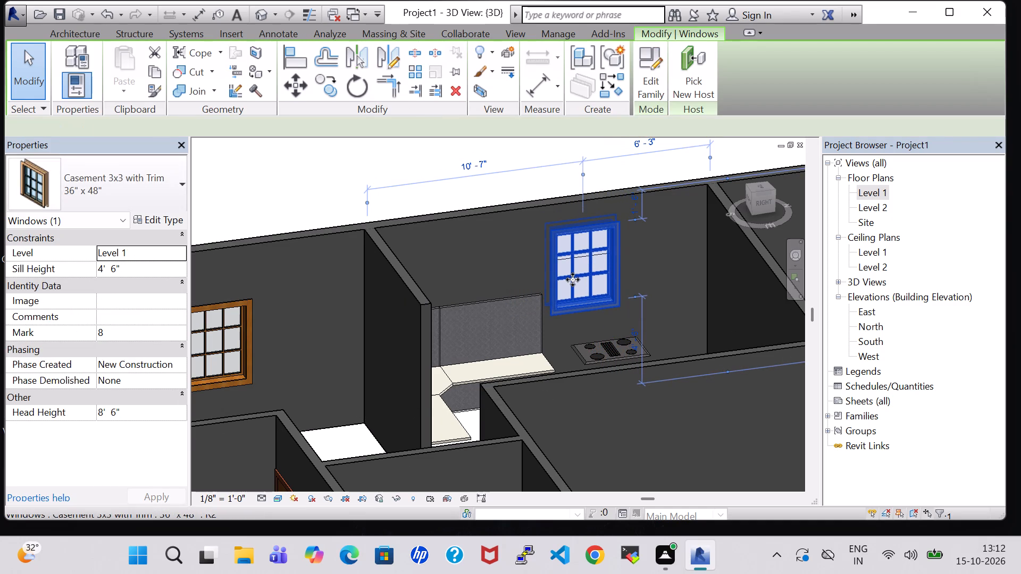
{"action": "key", "text": "Down"}
{"action": "key", "text": "Right"}
{"action": "key", "text": "Right"}
{"action": "key", "text": "Right"}
{"action": "key", "text": "Down"}
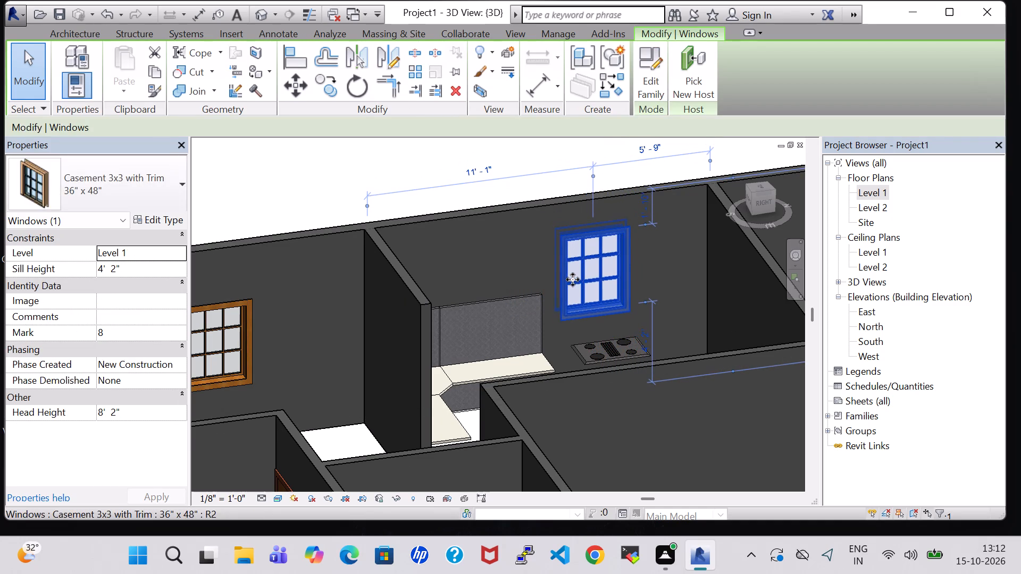
{"action": "key", "text": "Right"}
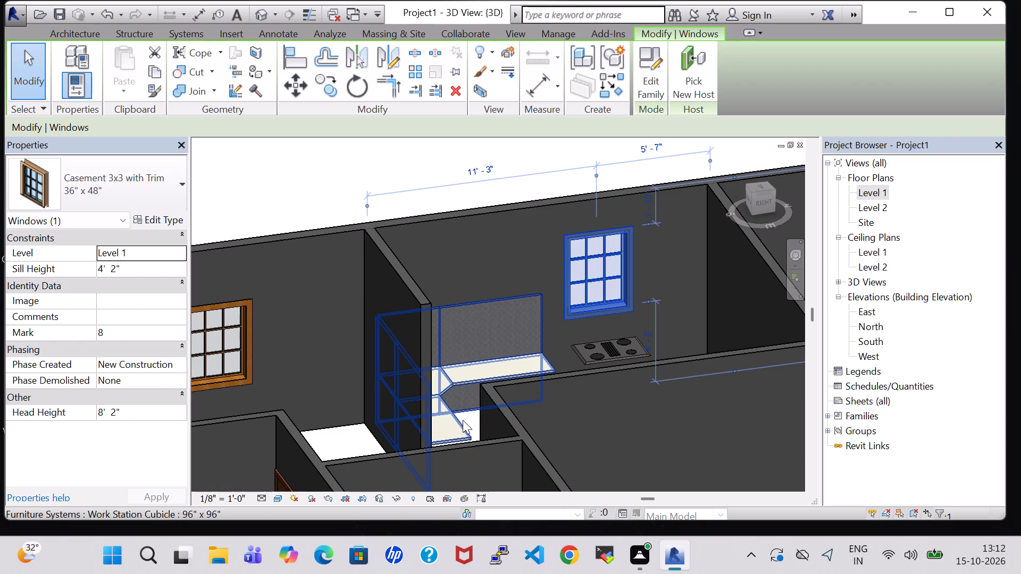
{"action": "left_click", "coordinate": [471, 422]}
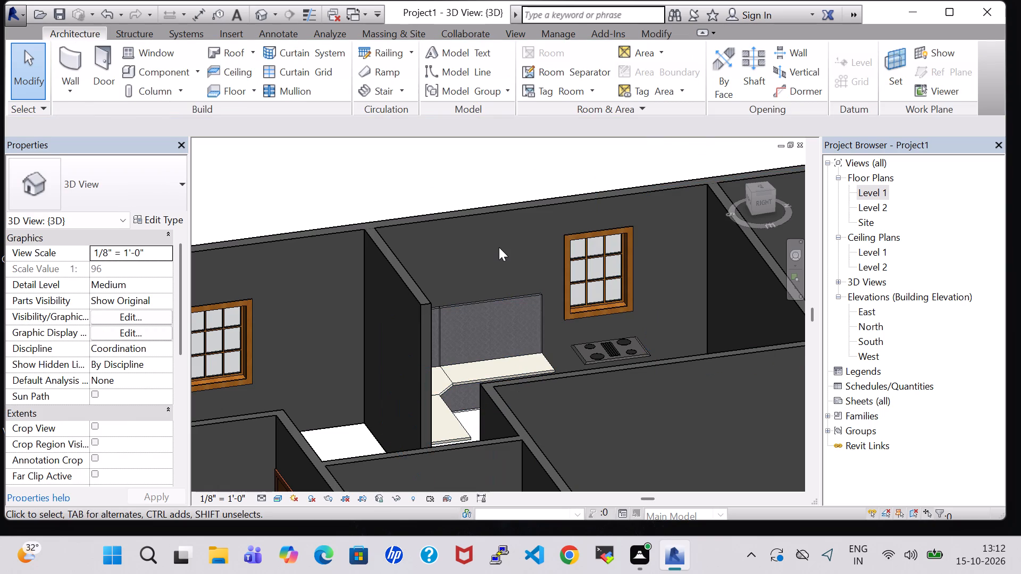
Rotate the kitchen refrigerator in place by two quarter turns.
{"action": "middle_click_drag", "start_coordinate": [499, 247], "coordinate": [563, 334], "text": "shift"}
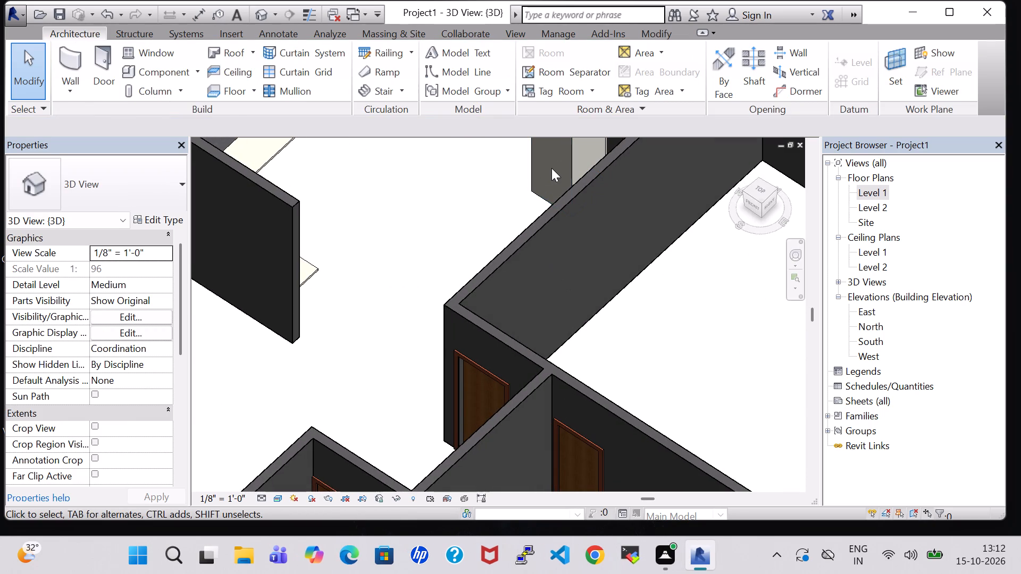
{"action": "left_click", "coordinate": [525, 159]}
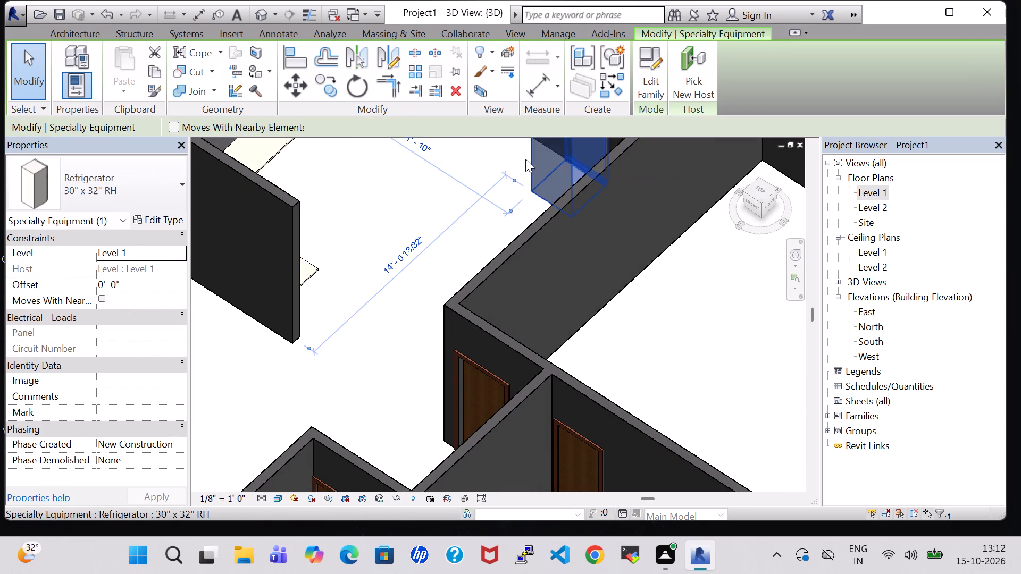
{"action": "key", "text": "space"}
{"action": "key", "text": "space"}
{"action": "left_click", "coordinate": [454, 178]}
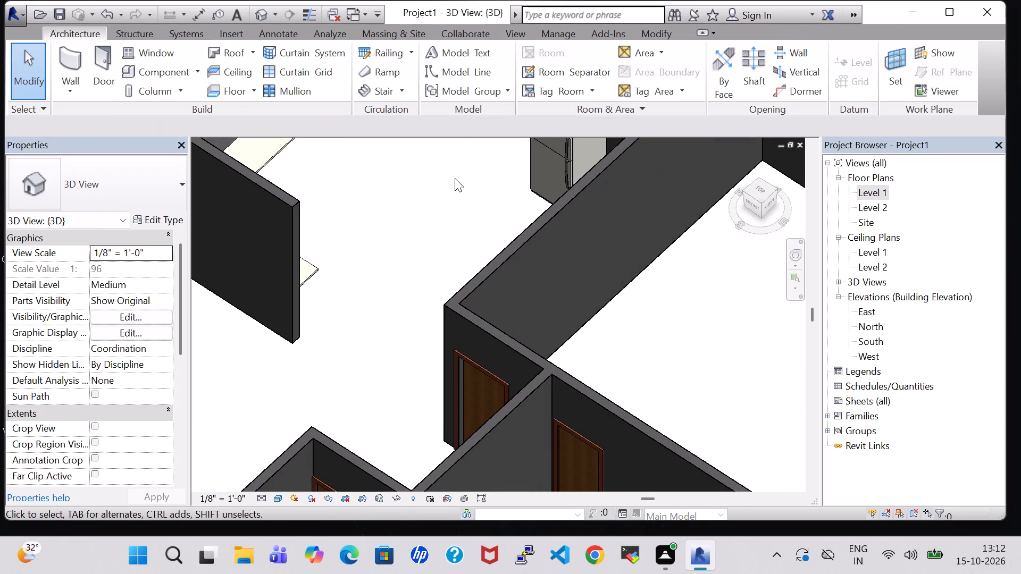
Examine the whole house in 3D, checking the kitchen fixtures and the narrow utility room behind the kitchen.
{"action": "scroll", "coordinate": [455, 178], "scroll_direction": "down", "scroll_amount": 2}
{"action": "middle_click_drag", "start_coordinate": [455, 178], "coordinate": [492, 204], "text": "shift"}
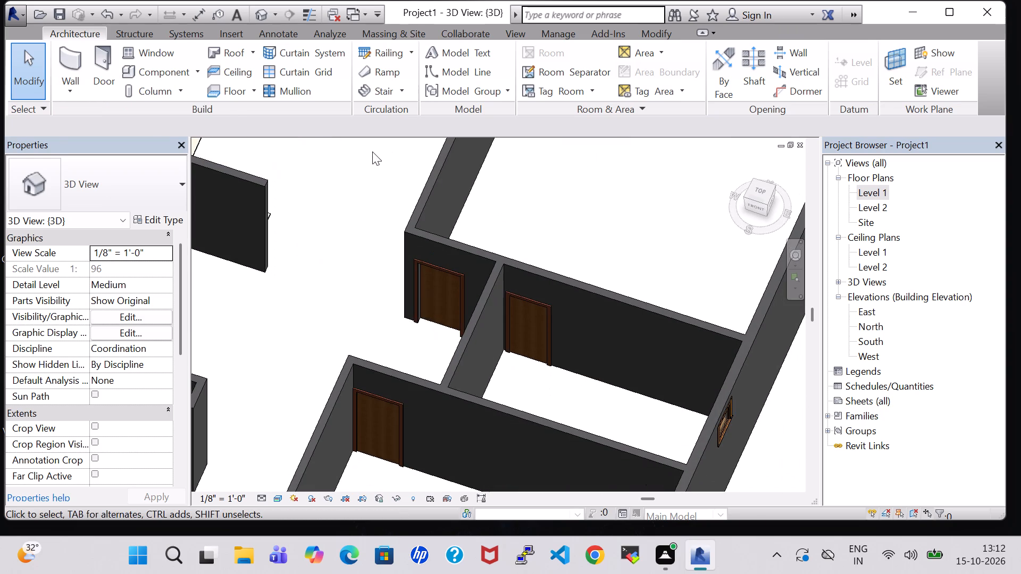
{"action": "middle_click_drag", "start_coordinate": [372, 151], "coordinate": [465, 430]}
{"action": "middle_click_drag", "start_coordinate": [604, 174], "coordinate": [591, 179]}
{"action": "middle_click_drag", "start_coordinate": [456, 411], "coordinate": [452, 369], "text": "shift"}
{"action": "middle_click_drag", "start_coordinate": [454, 356], "coordinate": [463, 328], "text": "shift"}
{"action": "middle_click", "coordinate": [463, 328], "text": "shift"}
{"action": "middle_click", "coordinate": [463, 328], "text": "shift"}
{"action": "middle_click", "coordinate": [463, 328], "text": "shift"}
{"action": "middle_click", "coordinate": [463, 328], "text": "shift"}
{"action": "middle_click", "coordinate": [463, 328], "text": "shift"}
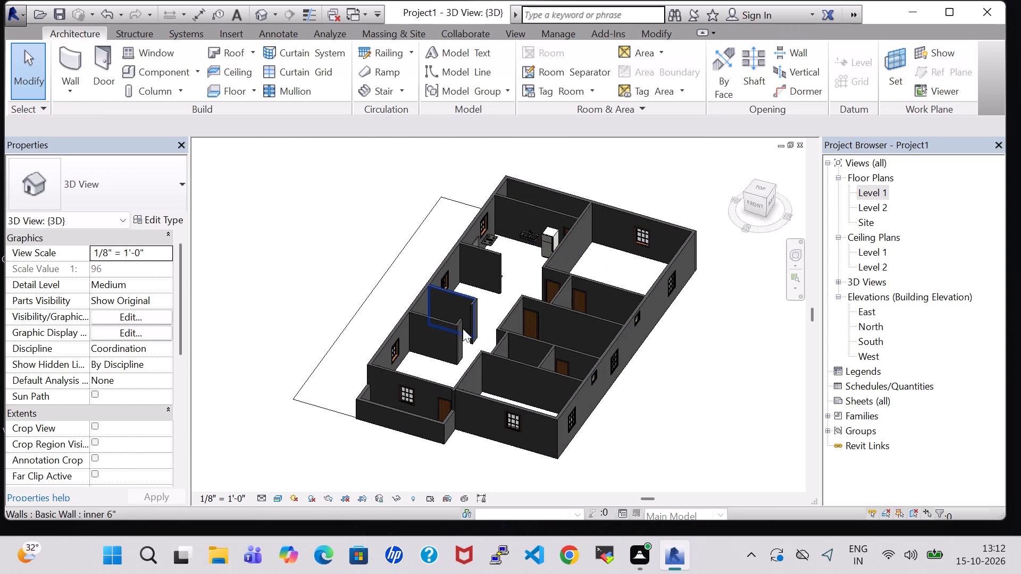
{"action": "scroll", "coordinate": [517, 266], "scroll_direction": "up", "scroll_amount": 9}
{"action": "middle_click_drag", "start_coordinate": [517, 263], "coordinate": [462, 241]}
{"action": "scroll", "coordinate": [517, 263], "scroll_direction": "up", "scroll_amount": 1, "text": "shift"}
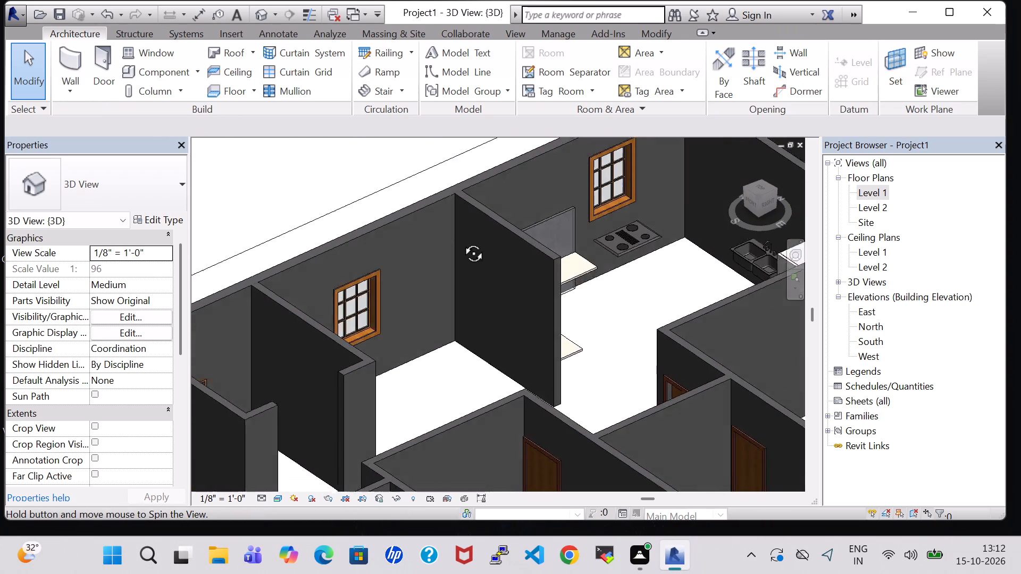
{"action": "middle_click_drag", "start_coordinate": [462, 241], "coordinate": [455, 239]}
{"action": "middle_click_drag", "start_coordinate": [696, 314], "coordinate": [303, 397]}
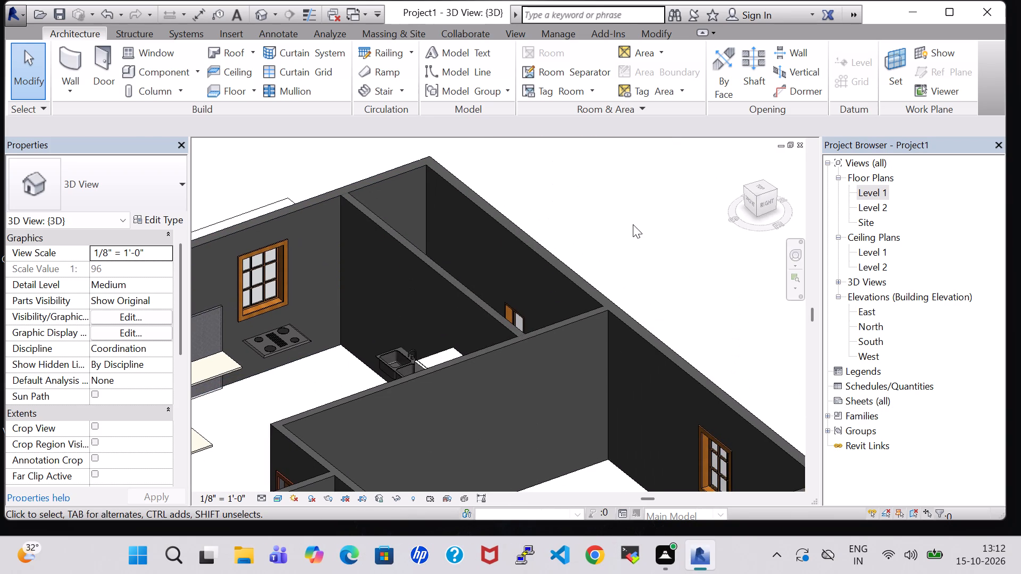
{"action": "middle_click_drag", "start_coordinate": [633, 224], "coordinate": [484, 334], "text": "shift"}
{"action": "middle_click_drag", "start_coordinate": [694, 384], "coordinate": [430, 0]}
{"action": "scroll", "coordinate": [630, 354], "scroll_direction": "up", "scroll_amount": 1}
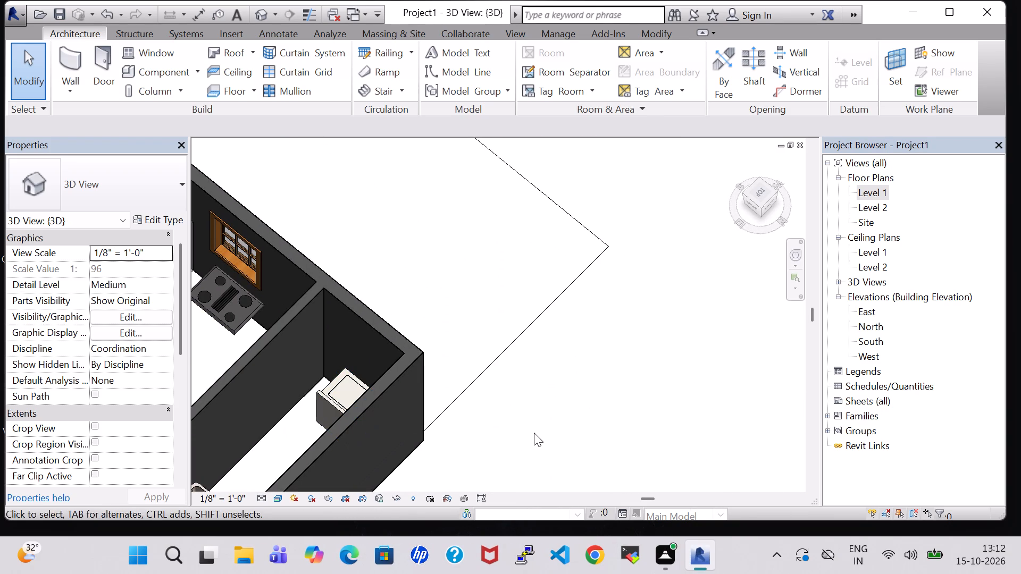
Examine the narrow utility room behind the kitchen in 3D, including its washer corner, sink and surrounding walls.
{"action": "middle_click_drag", "start_coordinate": [534, 433], "coordinate": [585, 410]}
{"action": "middle_click_drag", "start_coordinate": [508, 441], "coordinate": [570, 431], "text": "shift"}
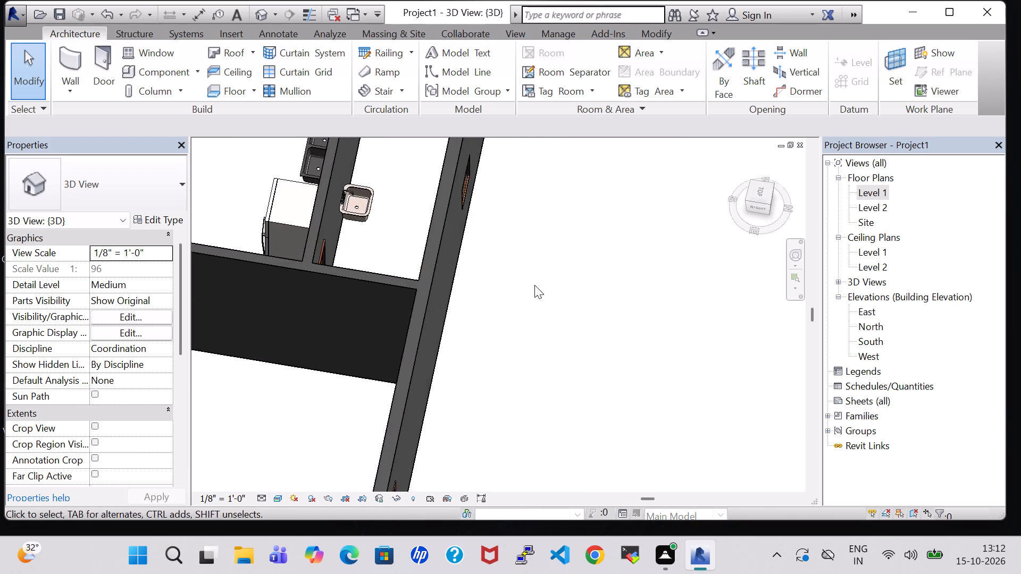
{"action": "middle_click_drag", "start_coordinate": [537, 285], "coordinate": [523, 490]}
{"action": "scroll", "coordinate": [523, 490], "scroll_direction": "up", "scroll_amount": 1}
{"action": "middle_click_drag", "start_coordinate": [542, 395], "coordinate": [521, 475], "text": "shift"}
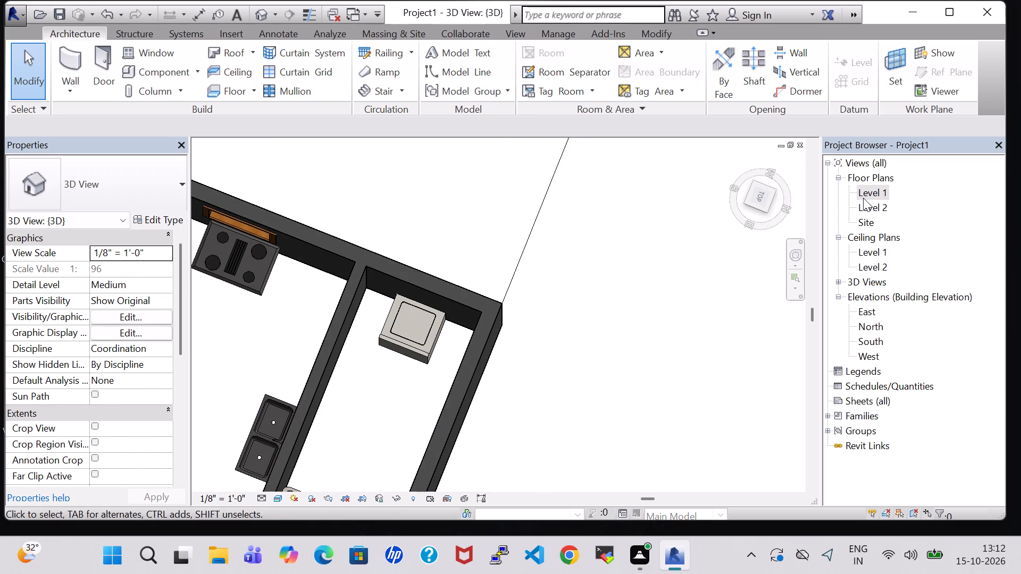
{"action": "scroll", "coordinate": [863, 198], "scroll_direction": "down", "scroll_amount": 4}
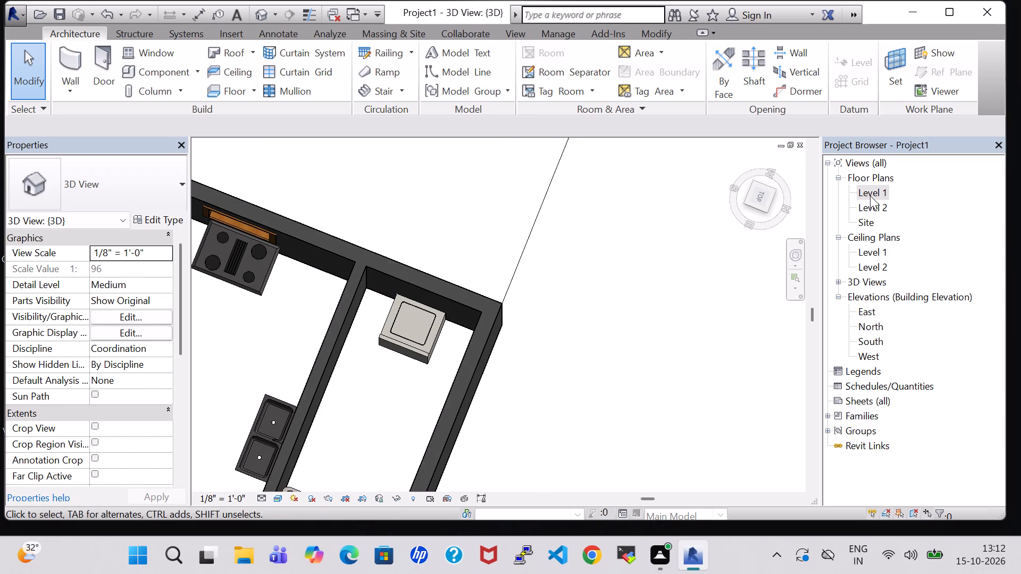
{"action": "scroll", "coordinate": [869, 196], "scroll_direction": "down", "scroll_amount": 1}
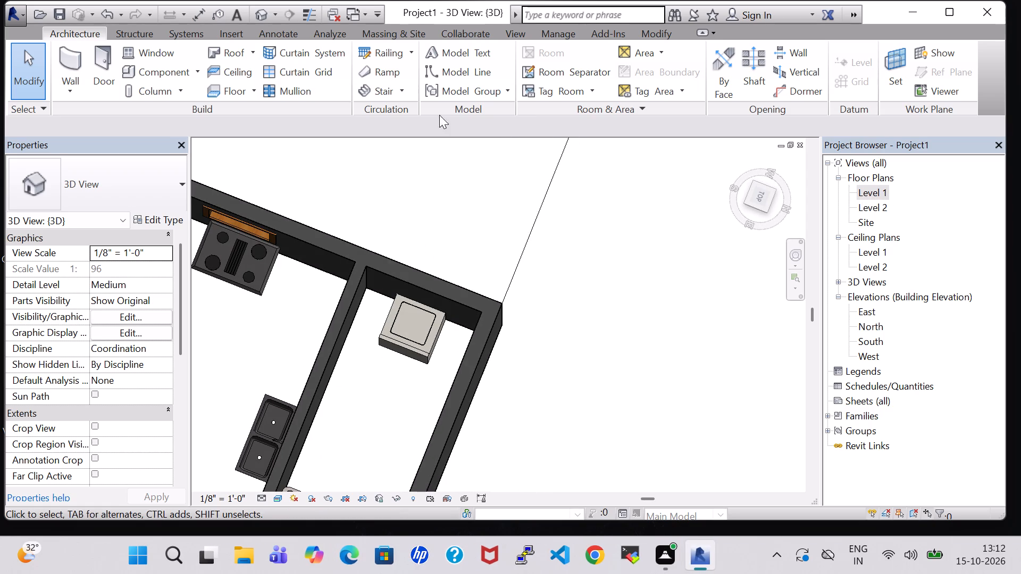
{"action": "scroll", "coordinate": [558, 222], "scroll_direction": "down", "scroll_amount": 1}
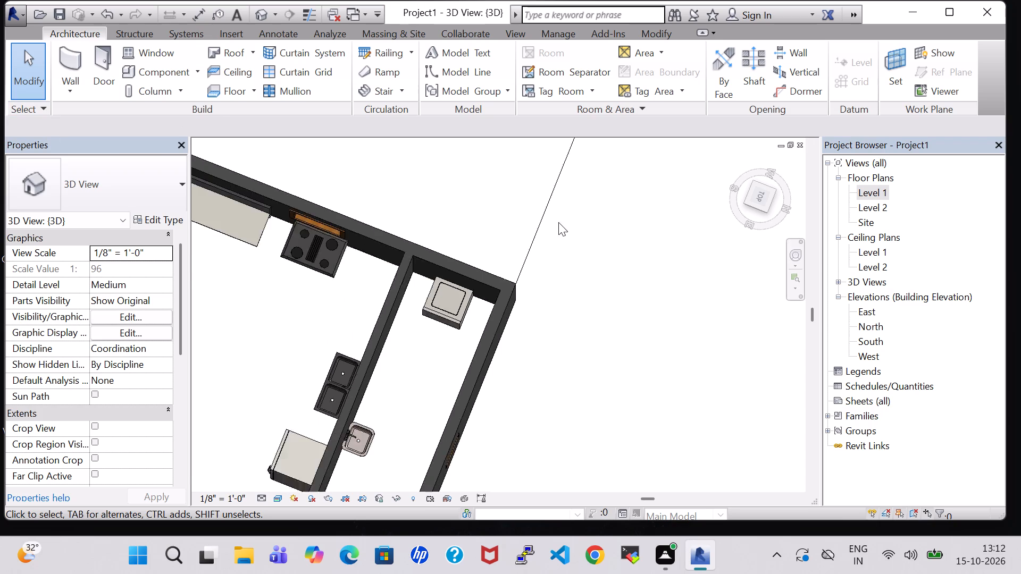
{"action": "scroll", "coordinate": [558, 222], "scroll_direction": "down", "scroll_amount": 5}
Load the Floor Drain - Round family from the Plumbing, MEP, Fixtures, Drains library folder for component placement.
{"action": "left_click", "coordinate": [145, 72]}
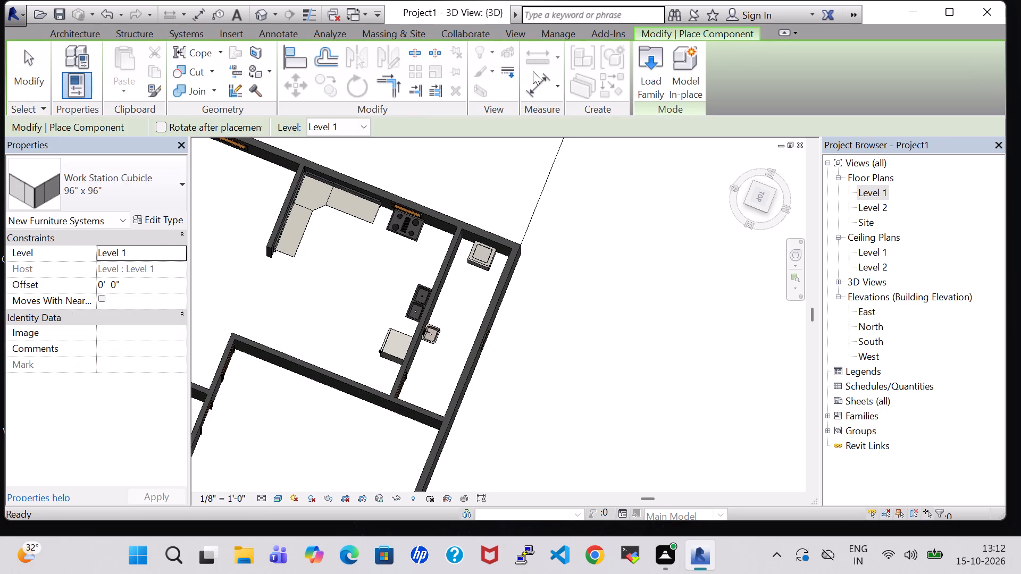
{"action": "left_click", "coordinate": [658, 68]}
{"action": "left_click", "coordinate": [534, 277]}
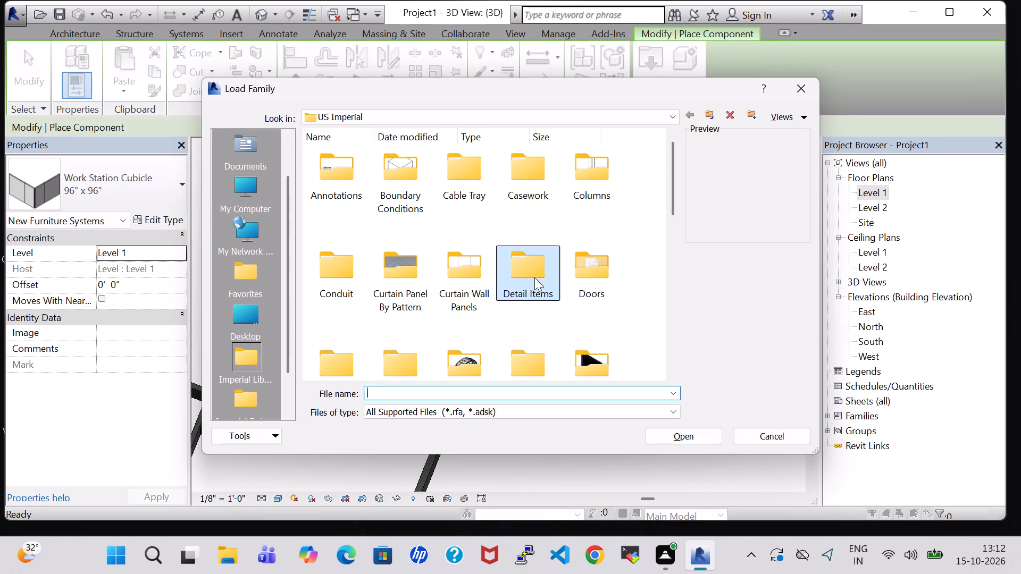
{"action": "key", "text": "p"}
{"action": "double_click", "coordinate": [456, 163]}
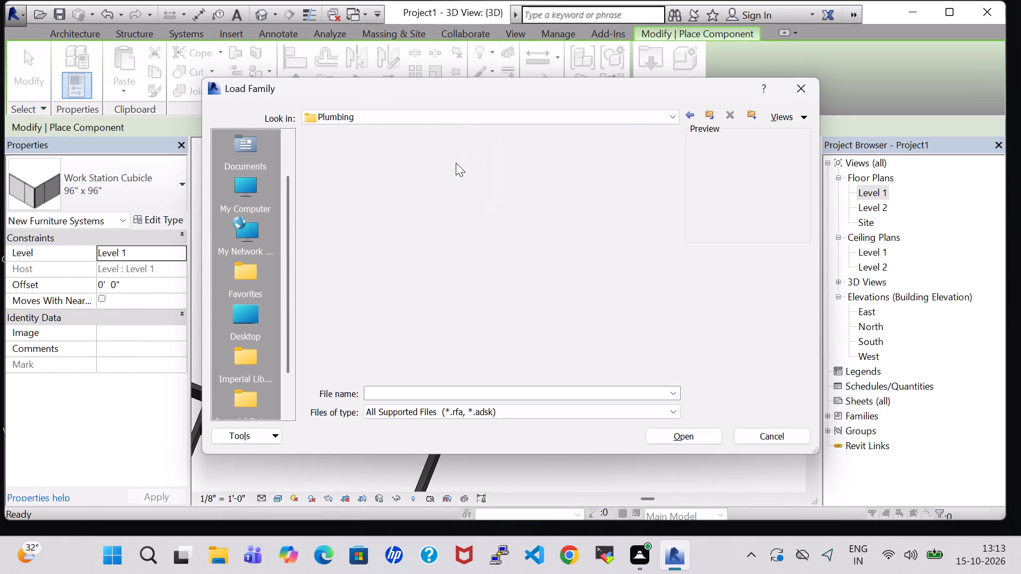
{"action": "double_click", "coordinate": [343, 169]}
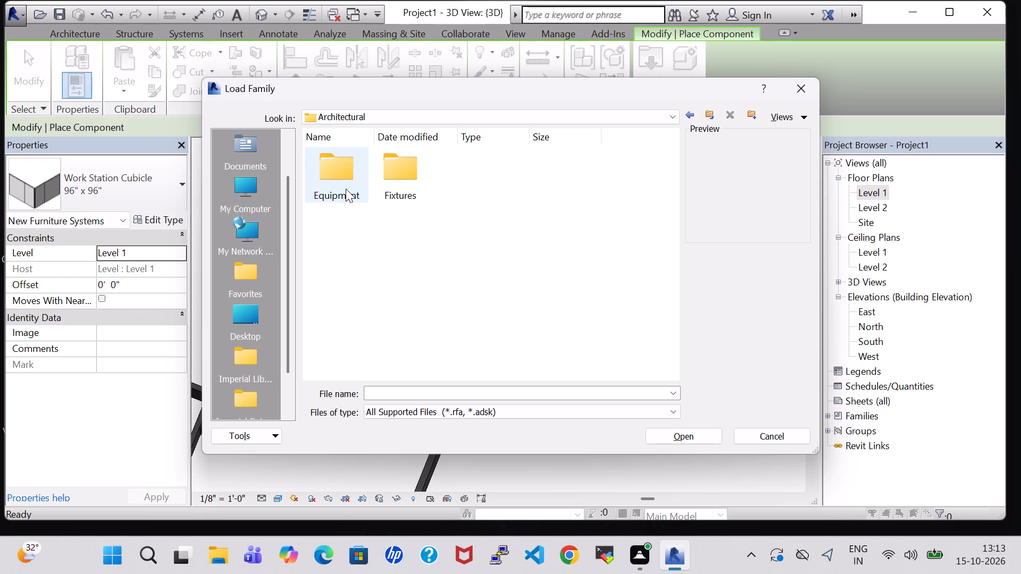
{"action": "double_click", "coordinate": [412, 179]}
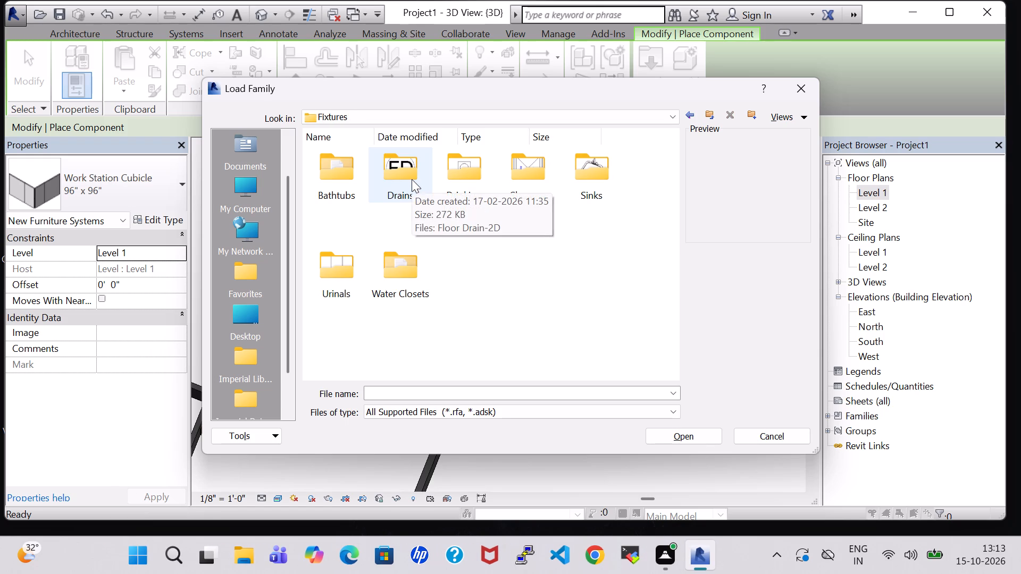
{"action": "left_click", "coordinate": [691, 119]}
{"action": "left_click", "coordinate": [691, 119]}
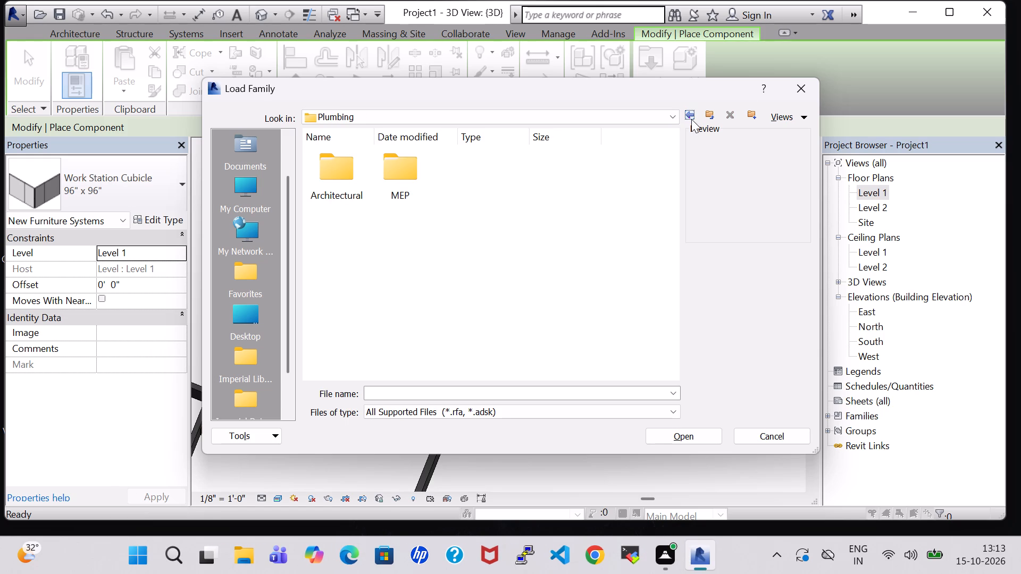
{"action": "double_click", "coordinate": [405, 173]}
{"action": "double_click", "coordinate": [405, 173]}
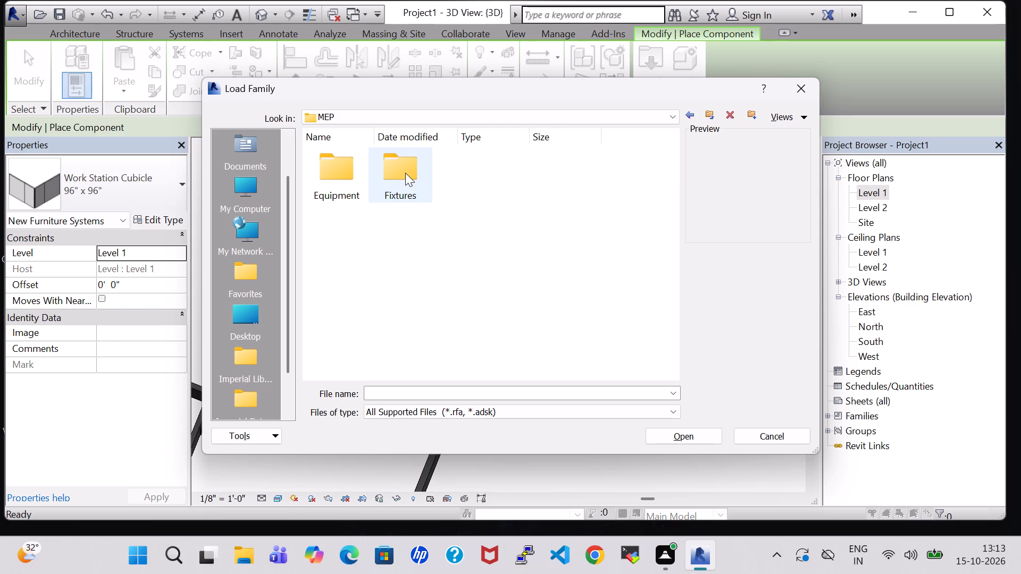
{"action": "left_click_drag", "start_coordinate": [545, 164], "coordinate": [541, 169]}
{"action": "left_click", "coordinate": [541, 169]}
{"action": "double_click", "coordinate": [520, 189]}
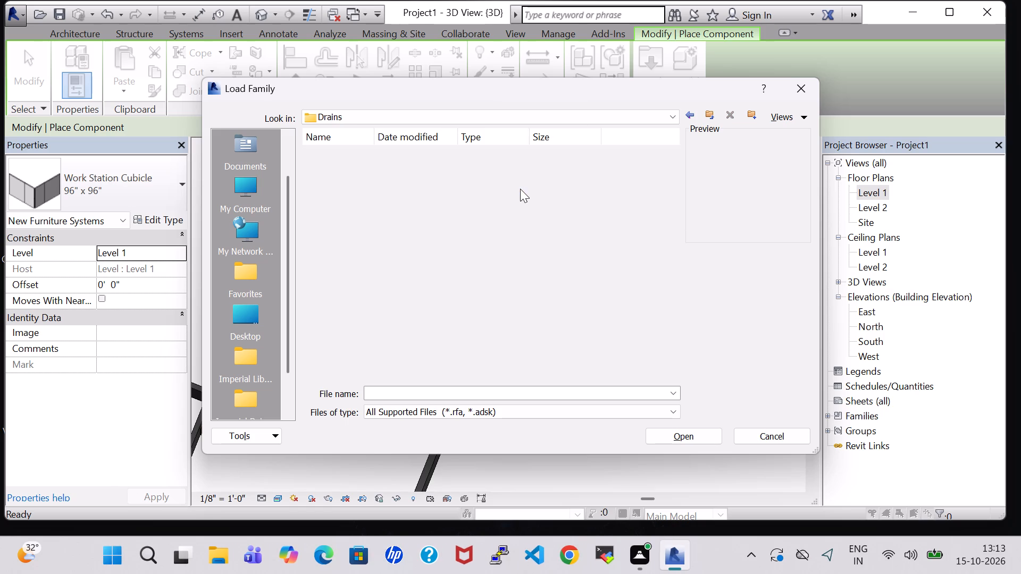
{"action": "left_click", "coordinate": [420, 164]}
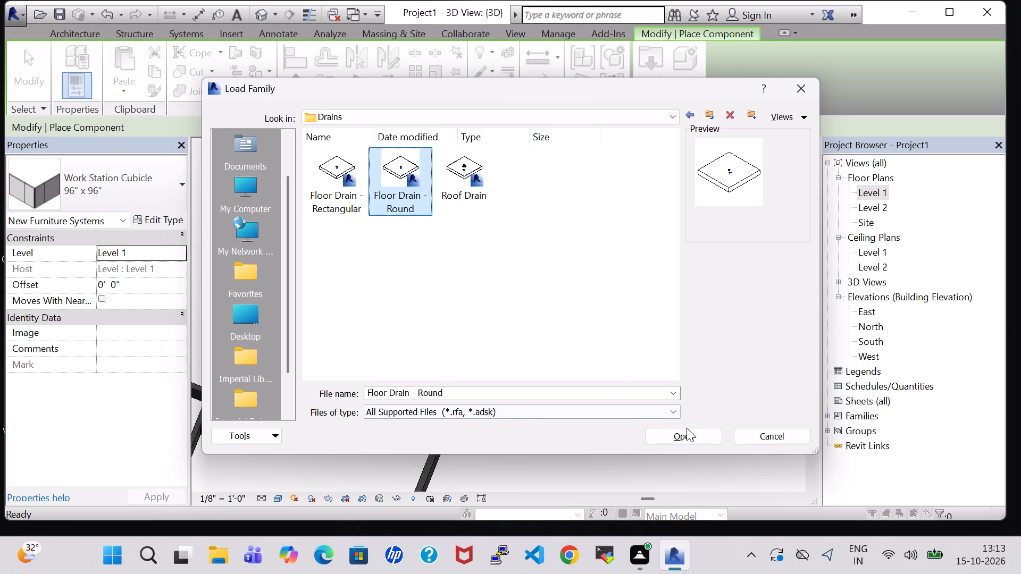
{"action": "double_click", "coordinate": [687, 432]}
Place a 5" Strainer - 2" Drain floor drain on the Level 1 work plane beside the utility room appliance, about 1' 3" from the exterior wall.
{"action": "scroll", "coordinate": [491, 291], "scroll_direction": "up", "scroll_amount": 3}
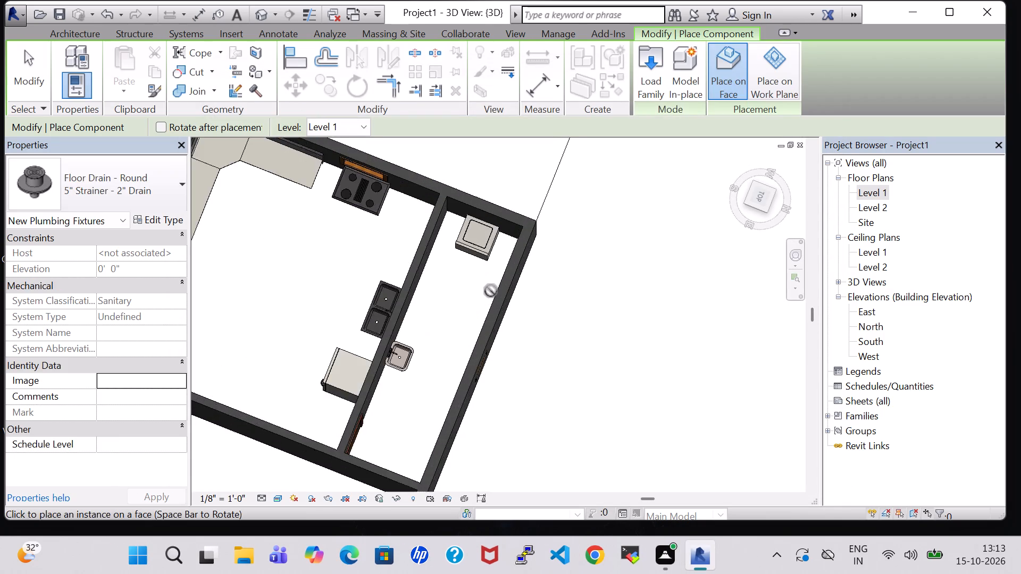
{"action": "scroll", "coordinate": [491, 291], "scroll_direction": "up", "scroll_amount": 4}
{"action": "left_click", "coordinate": [758, 79]}
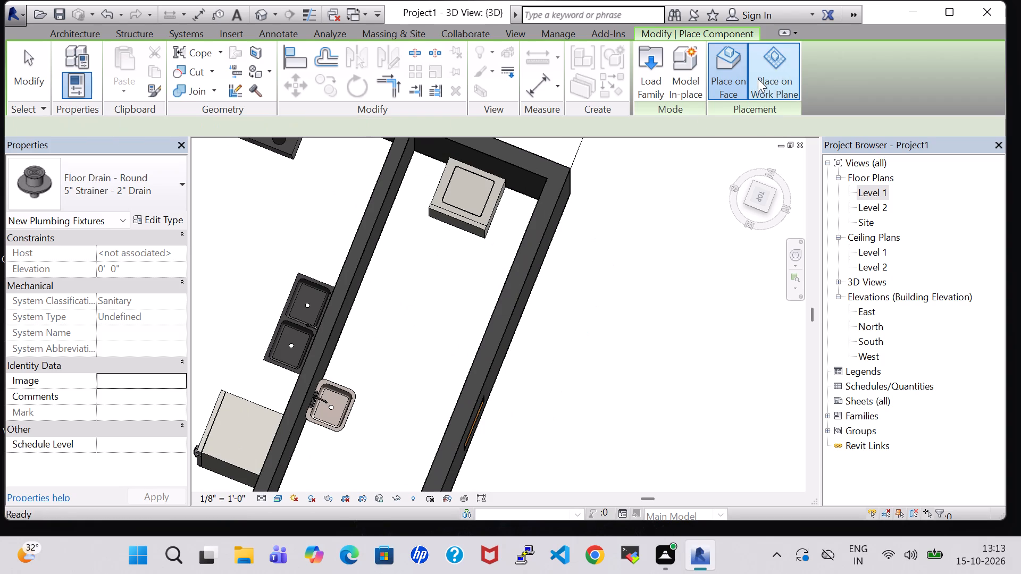
{"action": "scroll", "coordinate": [515, 213], "scroll_direction": "up", "scroll_amount": 4}
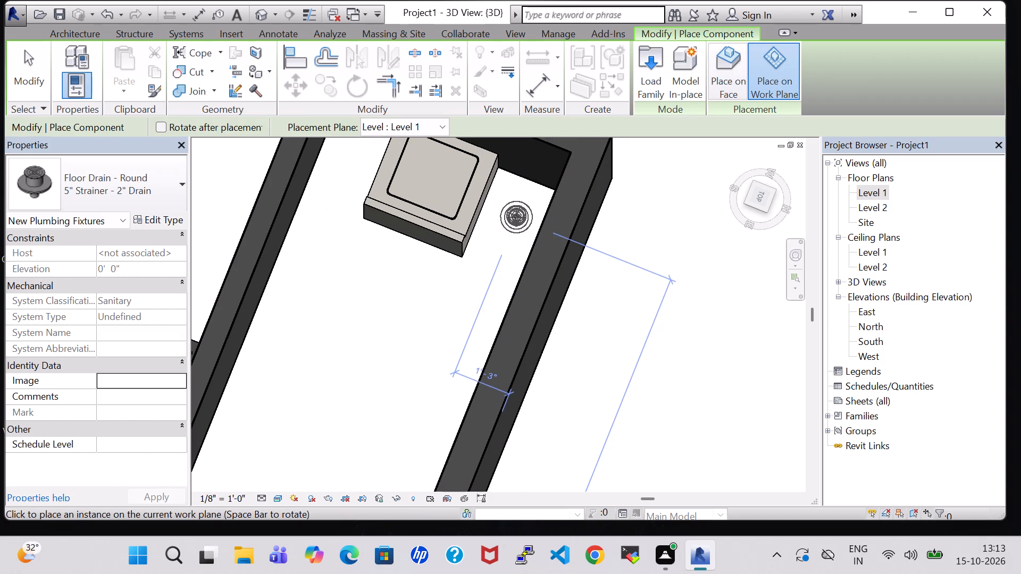
{"action": "left_click", "coordinate": [516, 217]}
{"action": "scroll", "coordinate": [516, 217], "scroll_direction": "down", "scroll_amount": 4}
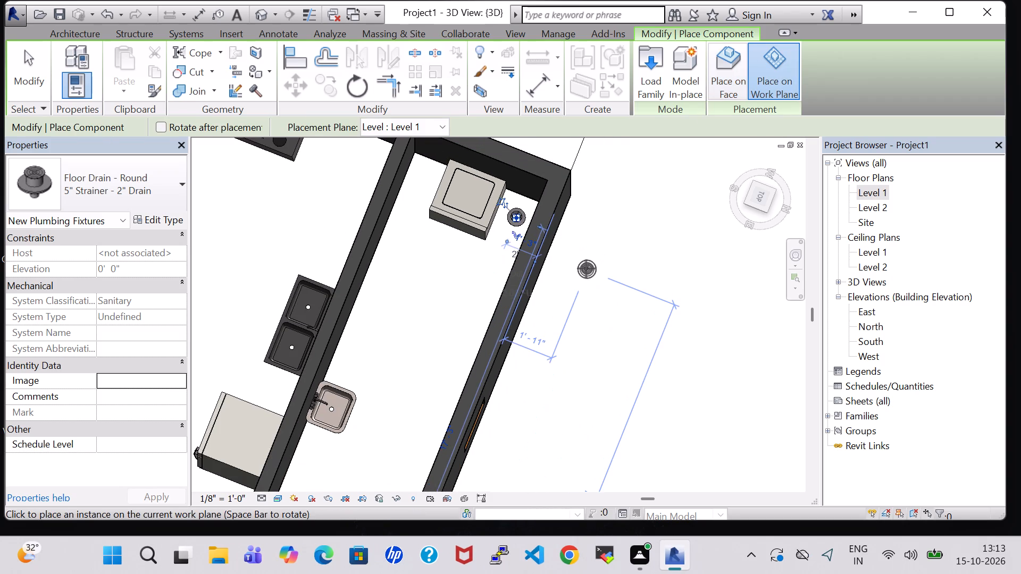
{"action": "key", "text": "Escape"}
{"action": "key", "text": "Escape"}
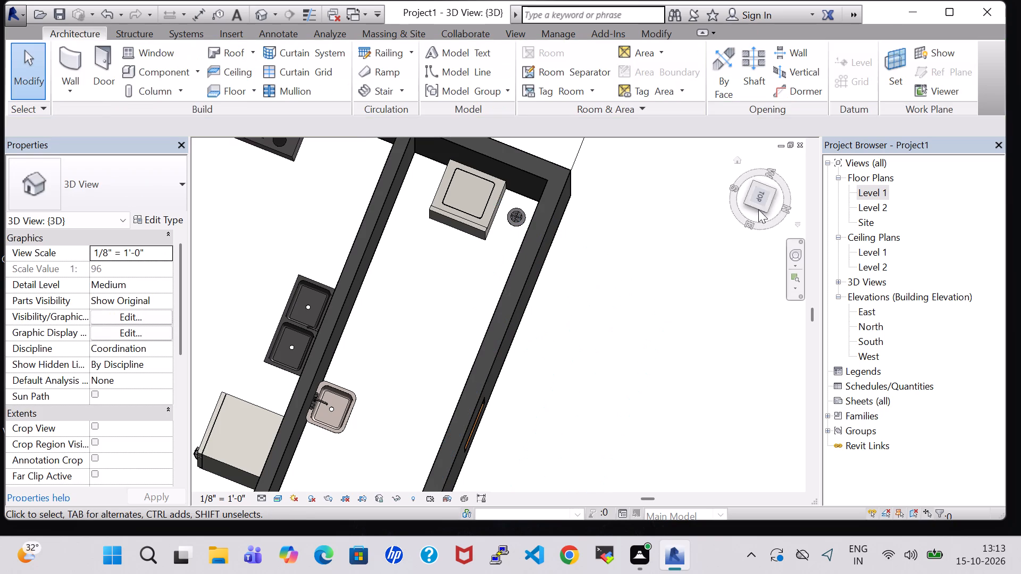
Check the floor drain's placement in the Level 1 floor plan and from several angles in the 3D view.
{"action": "double_click", "coordinate": [878, 195]}
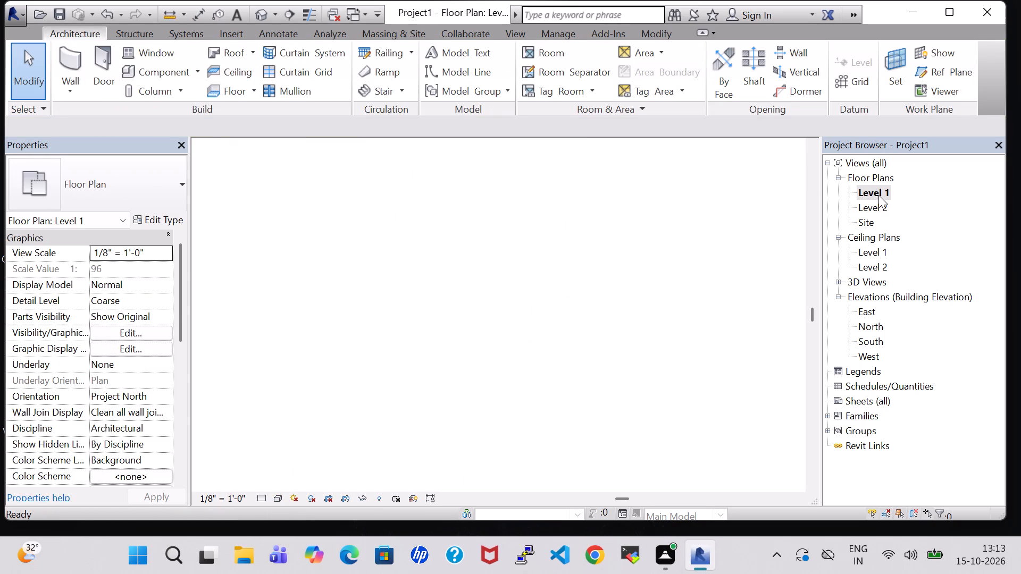
{"action": "scroll", "coordinate": [638, 202], "scroll_direction": "down", "scroll_amount": 5}
{"action": "middle_click_drag", "start_coordinate": [638, 202], "coordinate": [571, 283]}
{"action": "scroll", "coordinate": [571, 283], "scroll_direction": "up", "scroll_amount": 1}
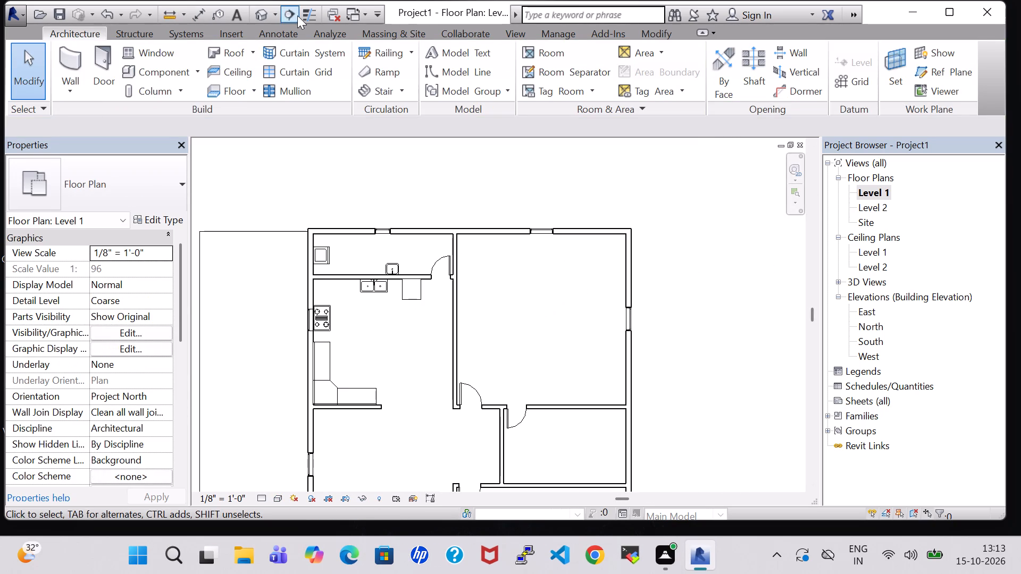
{"action": "left_click", "coordinate": [262, 11]}
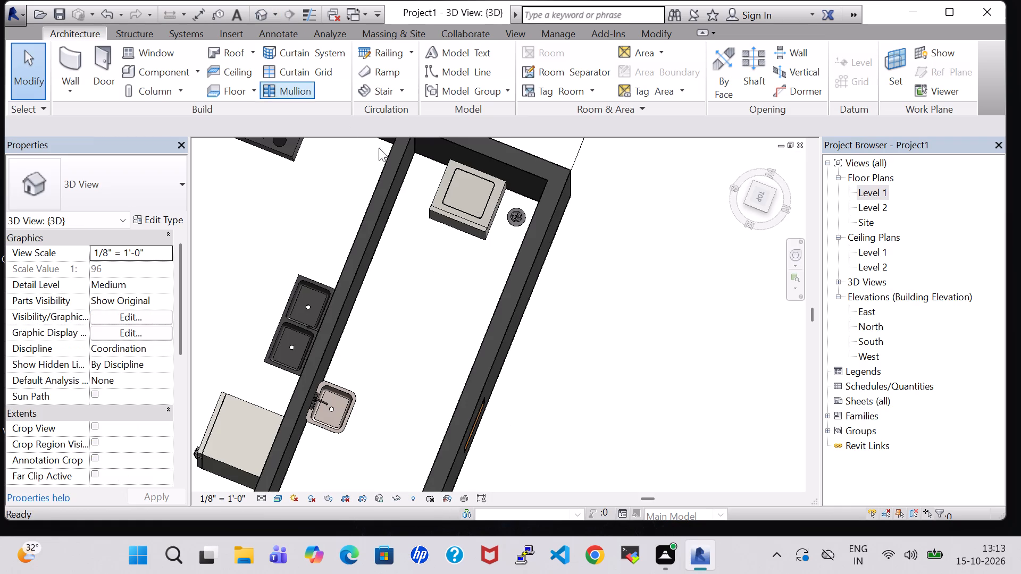
{"action": "scroll", "coordinate": [411, 345], "scroll_direction": "up", "scroll_amount": 1, "text": "shift"}
{"action": "middle_click_drag", "start_coordinate": [411, 345], "coordinate": [430, 264], "text": "shift"}
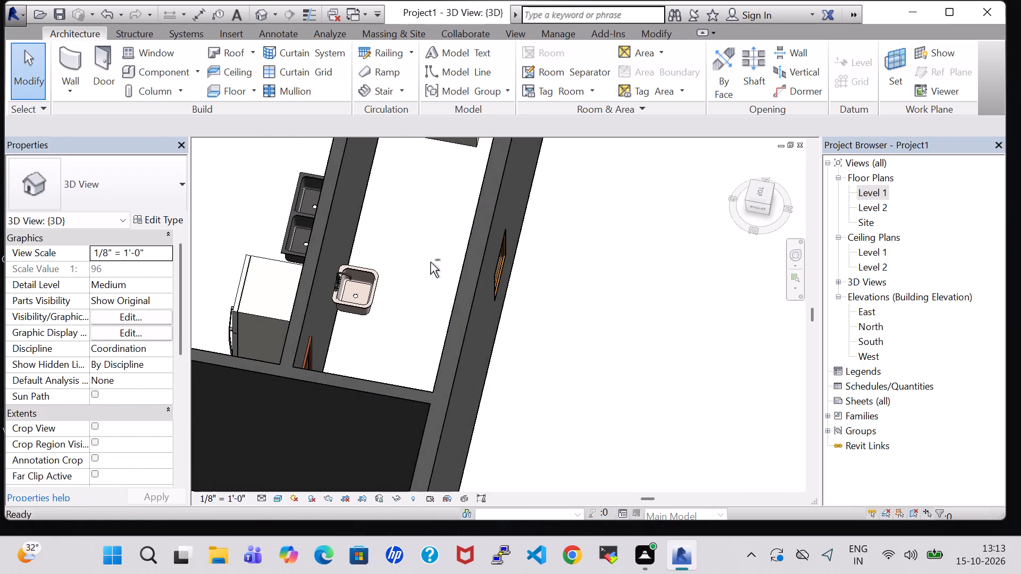
{"action": "middle_click_drag", "start_coordinate": [429, 248], "coordinate": [457, 195], "text": "shift"}
{"action": "middle_click_drag", "start_coordinate": [550, 174], "coordinate": [539, 394]}
{"action": "middle_click_drag", "start_coordinate": [414, 268], "coordinate": [418, 244]}
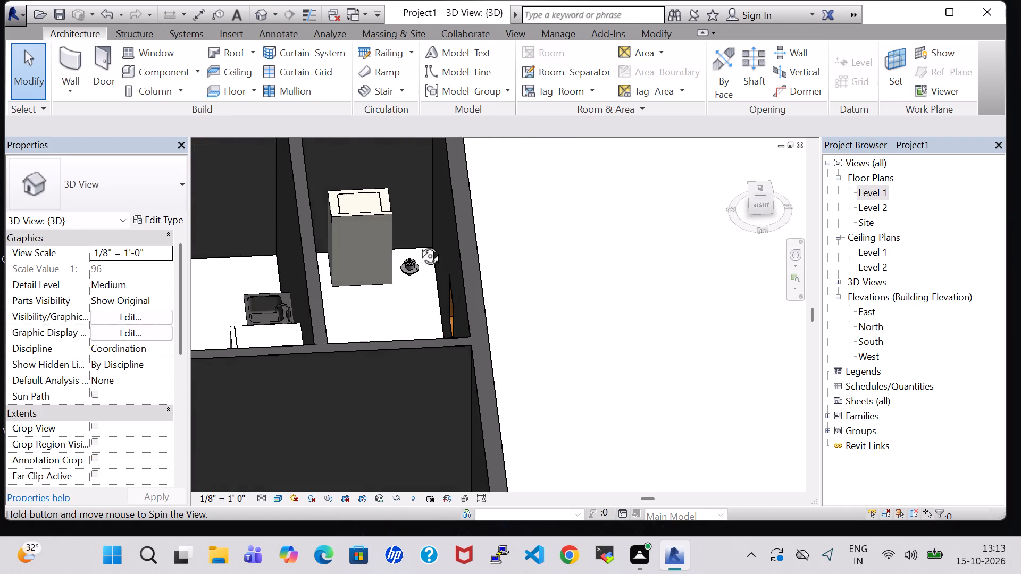
{"action": "middle_click_drag", "start_coordinate": [418, 244], "coordinate": [409, 222]}
{"action": "scroll", "coordinate": [409, 222], "scroll_direction": "up", "scroll_amount": 1}
{"action": "scroll", "coordinate": [467, 257], "scroll_direction": "down", "scroll_amount": 1}
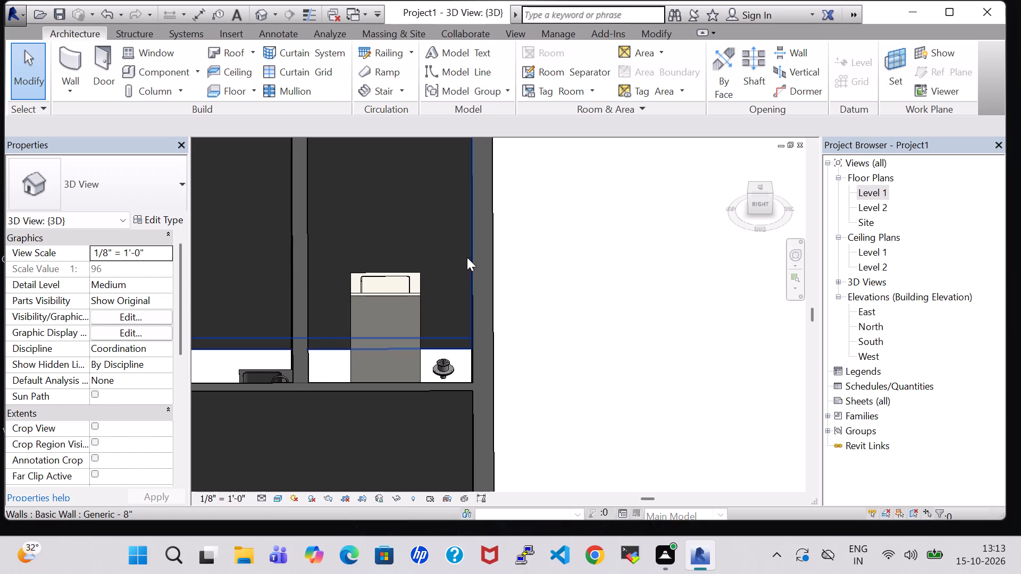
{"action": "scroll", "coordinate": [467, 257], "scroll_direction": "down", "scroll_amount": 1}
{"action": "middle_click_drag", "start_coordinate": [520, 250], "coordinate": [520, 302], "text": "shift"}
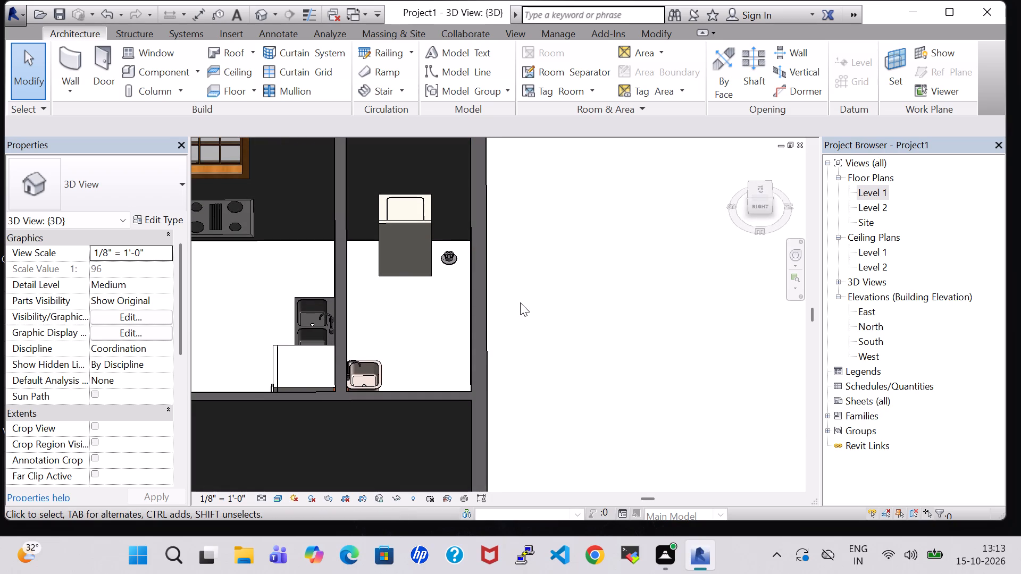
{"action": "scroll", "coordinate": [520, 302], "scroll_direction": "down", "scroll_amount": 2}
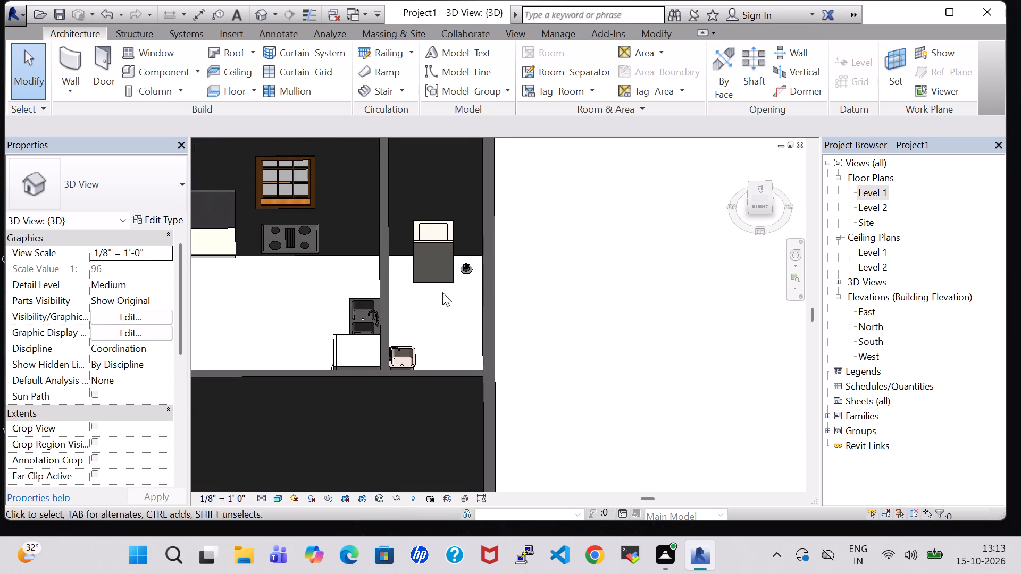
{"action": "middle_click_drag", "start_coordinate": [409, 280], "coordinate": [425, 337], "text": "shift"}
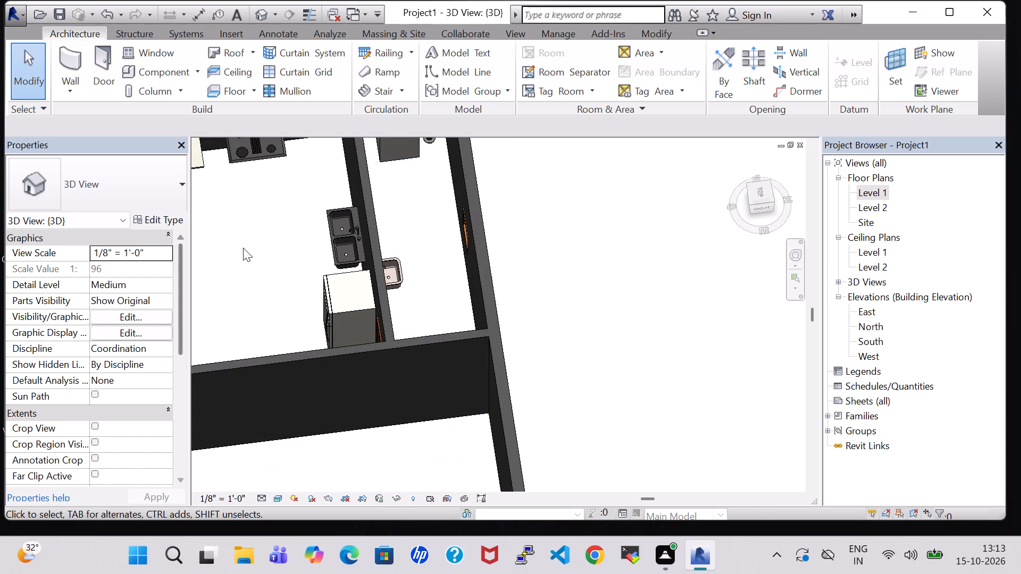
Examine the kitchen counters, appliances and the adjoining large room in the 3D view.
{"action": "scroll", "coordinate": [273, 250], "scroll_direction": "up", "scroll_amount": 1, "text": "shift"}
{"action": "middle_click_drag", "start_coordinate": [273, 250], "coordinate": [314, 266], "text": "shift"}
{"action": "middle_click_drag", "start_coordinate": [339, 308], "coordinate": [412, 366], "text": "shift"}
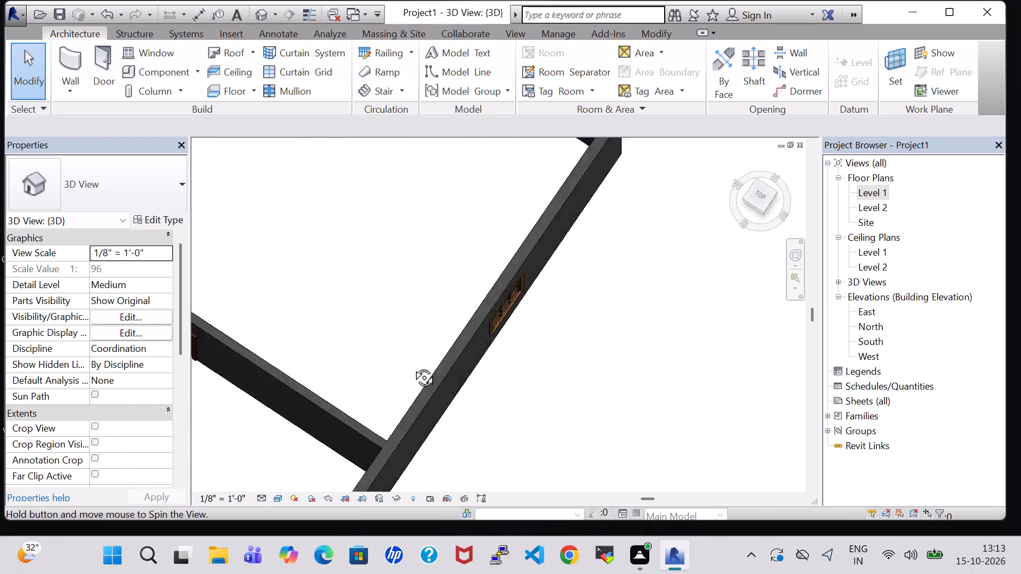
{"action": "middle_click_drag", "start_coordinate": [412, 366], "coordinate": [422, 379], "text": "shift"}
{"action": "middle_click_drag", "start_coordinate": [345, 178], "coordinate": [717, 531]}
{"action": "scroll", "coordinate": [649, 344], "scroll_direction": "up", "scroll_amount": 1}
{"action": "scroll", "coordinate": [170, 244], "scroll_direction": "down", "scroll_amount": 1}
{"action": "scroll", "coordinate": [281, 298], "scroll_direction": "down", "scroll_amount": 3}
{"action": "middle_click_drag", "start_coordinate": [281, 298], "coordinate": [345, 258]}
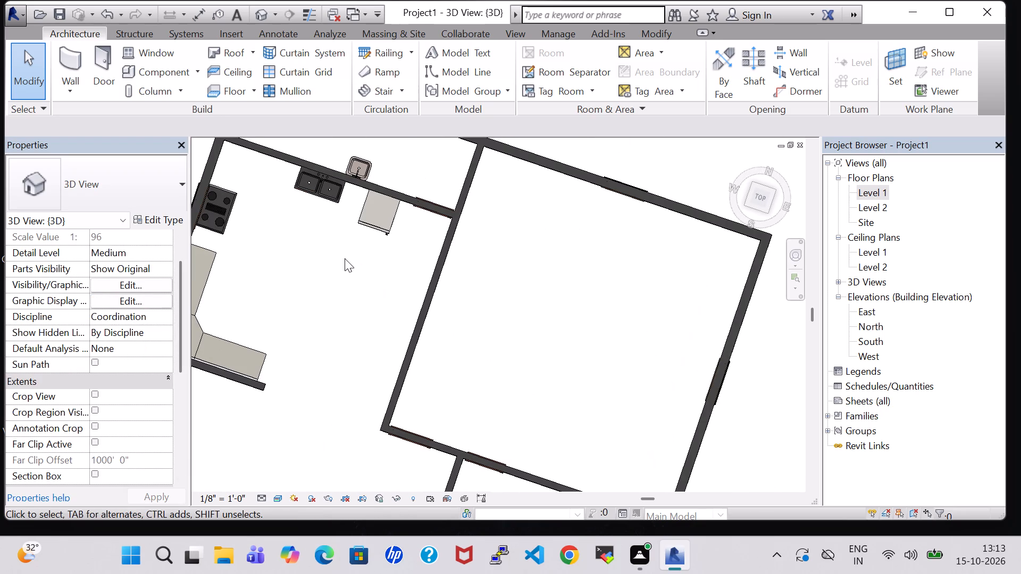
{"action": "middle_click_drag", "start_coordinate": [339, 323], "coordinate": [344, 267]}
{"action": "scroll", "coordinate": [339, 323], "scroll_direction": "up", "scroll_amount": 1, "text": "shift"}
{"action": "middle_click_drag", "start_coordinate": [344, 267], "coordinate": [310, 265], "text": "shift"}
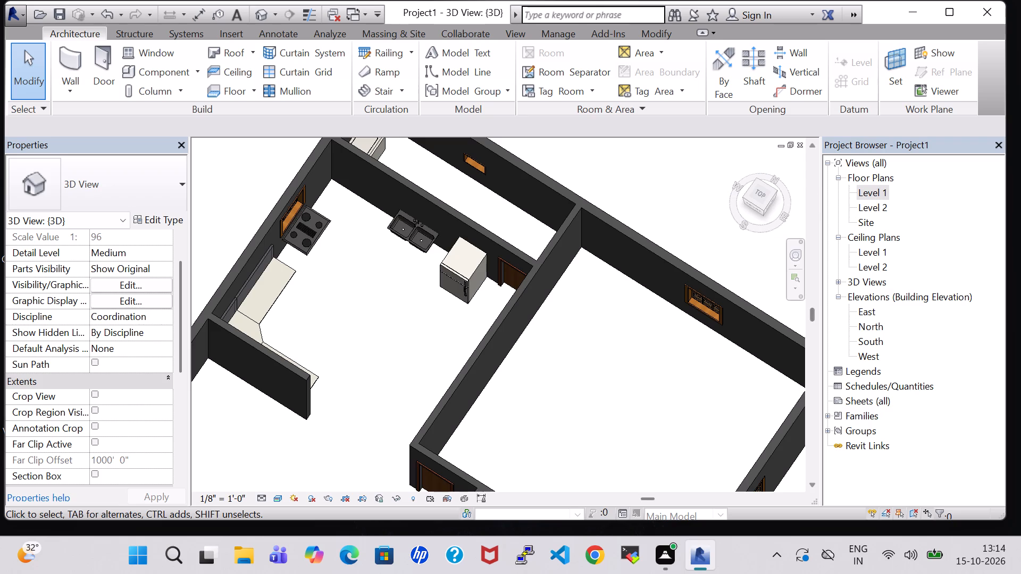
In the Level 1 floor plan, load the Bed-Box family from the Furniture, Beds library folder for component placement.
{"action": "double_click", "coordinate": [873, 199]}
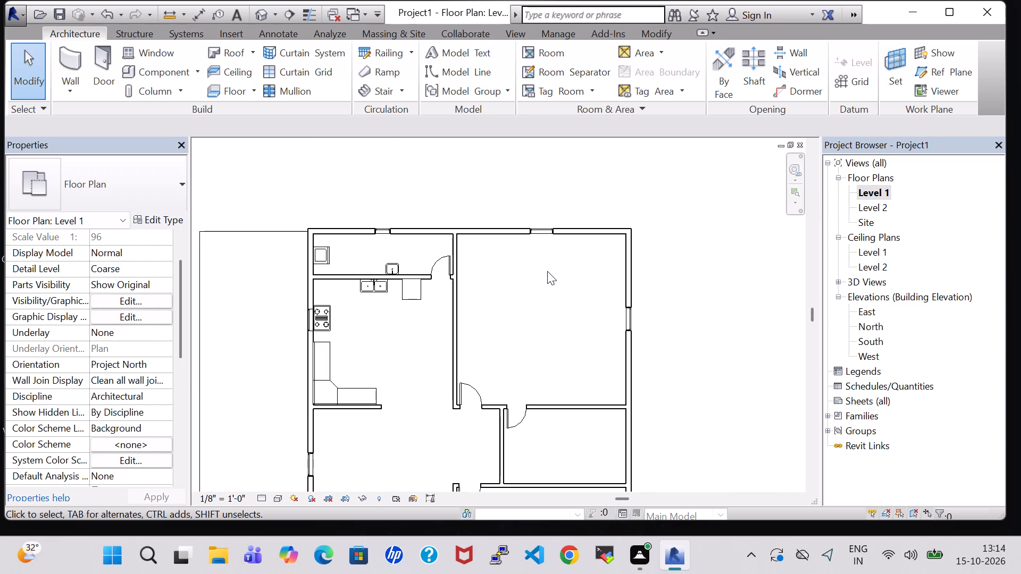
{"action": "scroll", "coordinate": [547, 271], "scroll_direction": "down", "scroll_amount": 2}
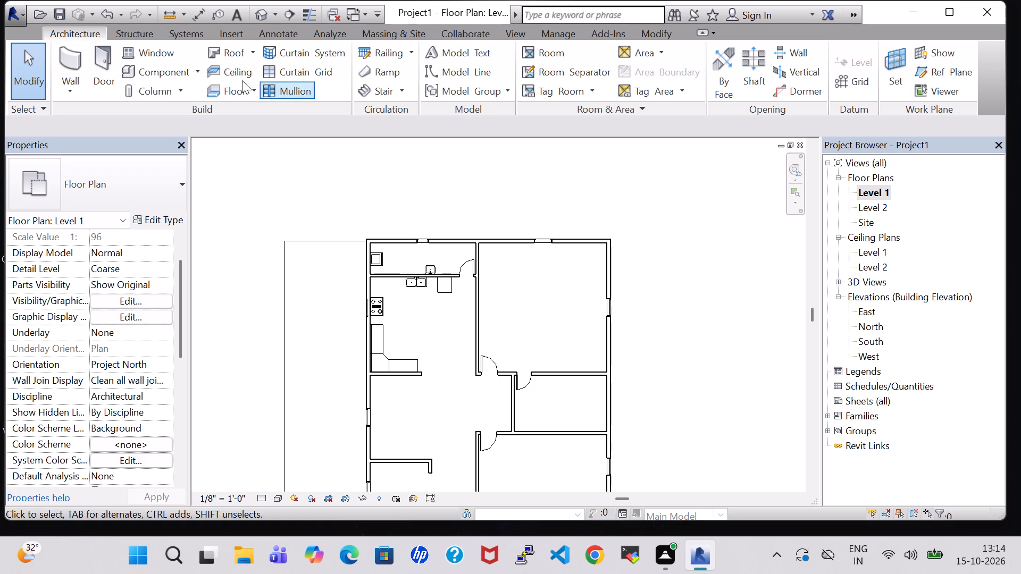
{"action": "left_click", "coordinate": [164, 77]}
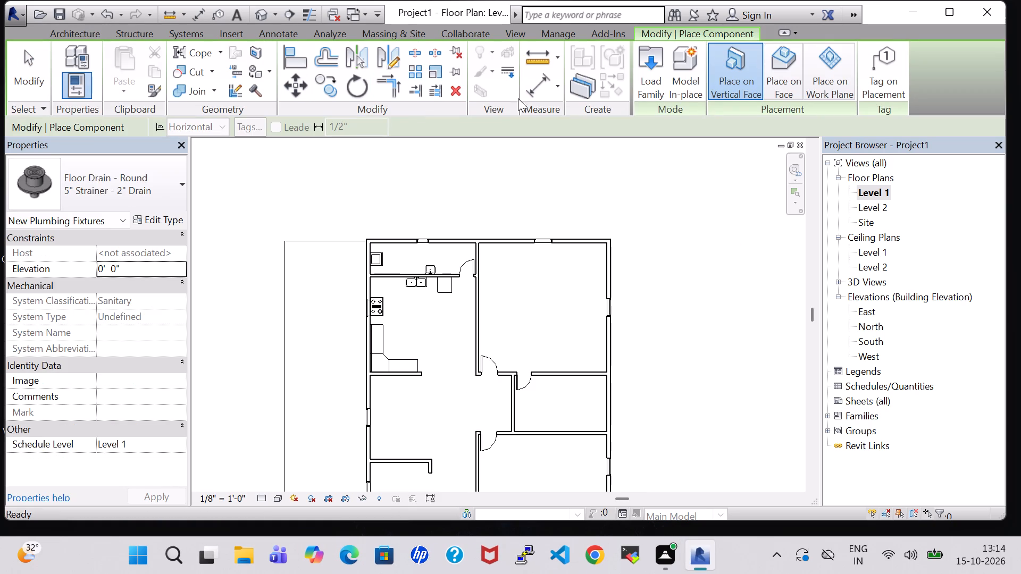
{"action": "left_click", "coordinate": [641, 67]}
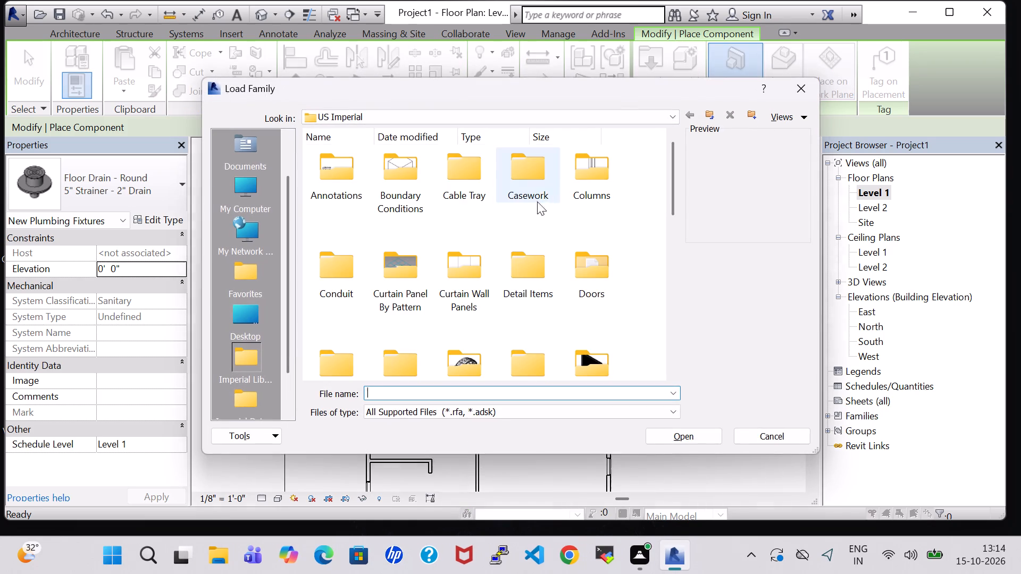
{"action": "scroll", "coordinate": [534, 217], "scroll_direction": "down", "scroll_amount": 1}
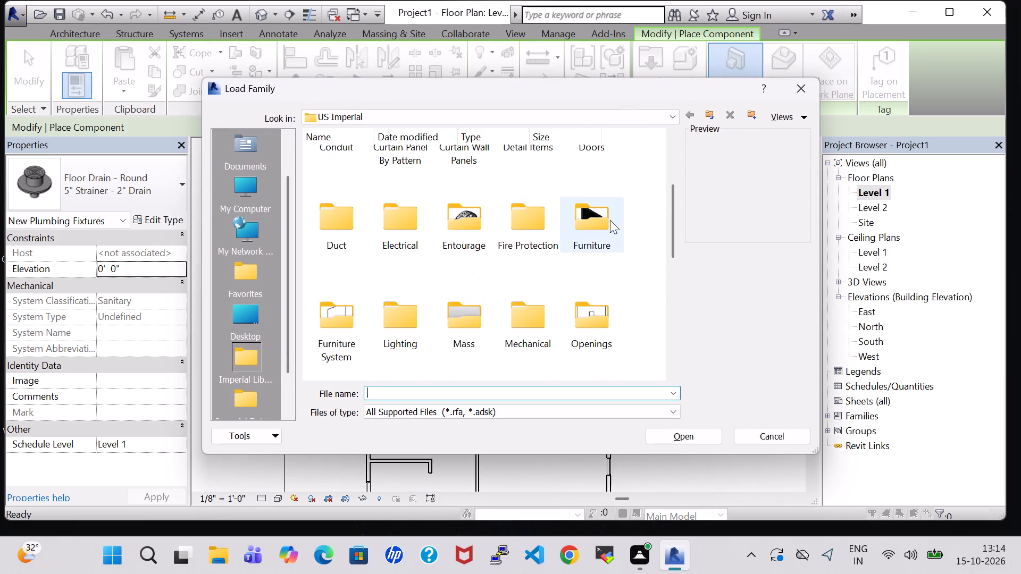
{"action": "left_click", "coordinate": [610, 220]}
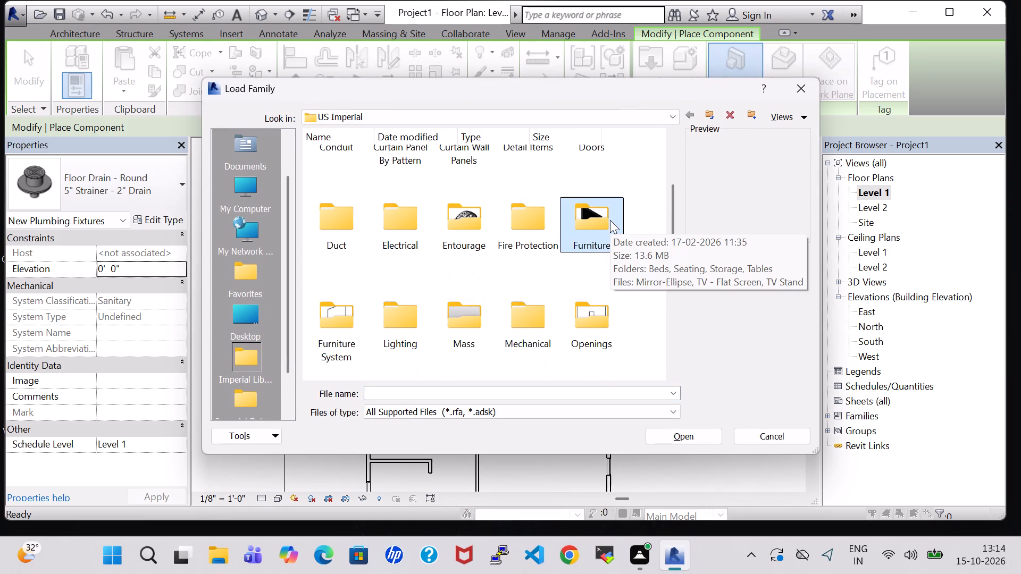
{"action": "double_click", "coordinate": [602, 219]}
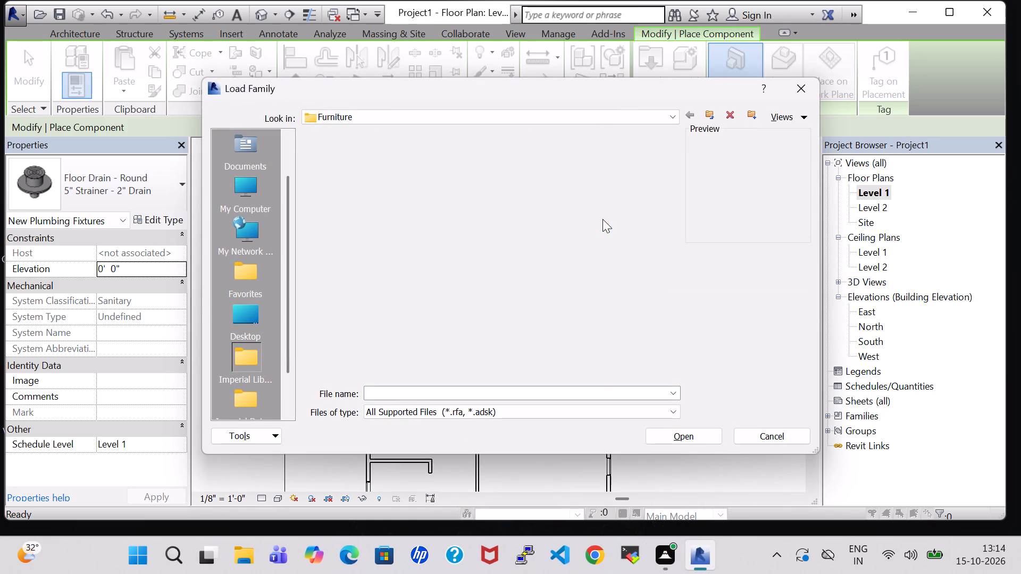
{"action": "double_click", "coordinate": [356, 177]}
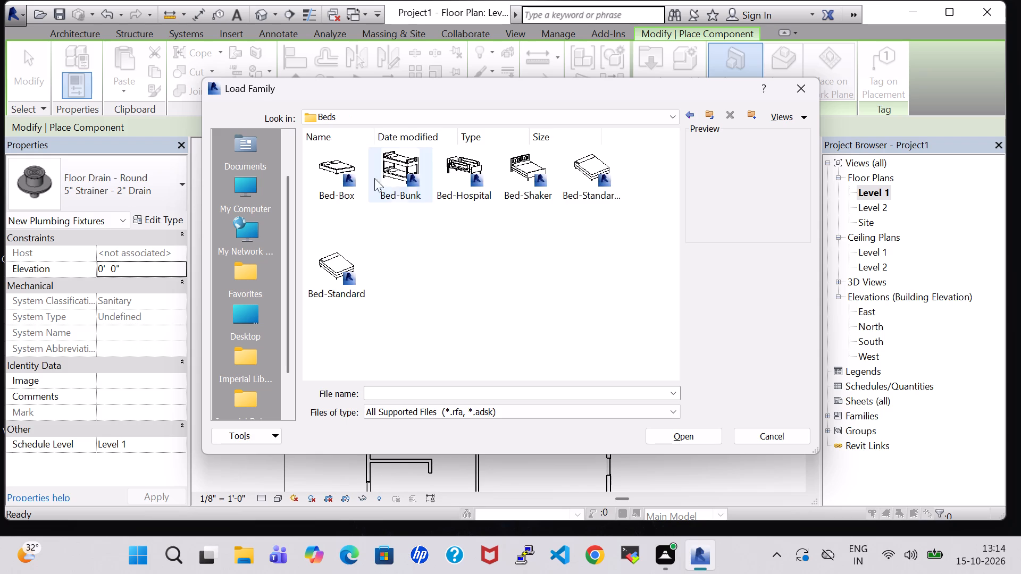
{"action": "left_click", "coordinate": [343, 166]}
{"action": "left_click", "coordinate": [681, 435]}
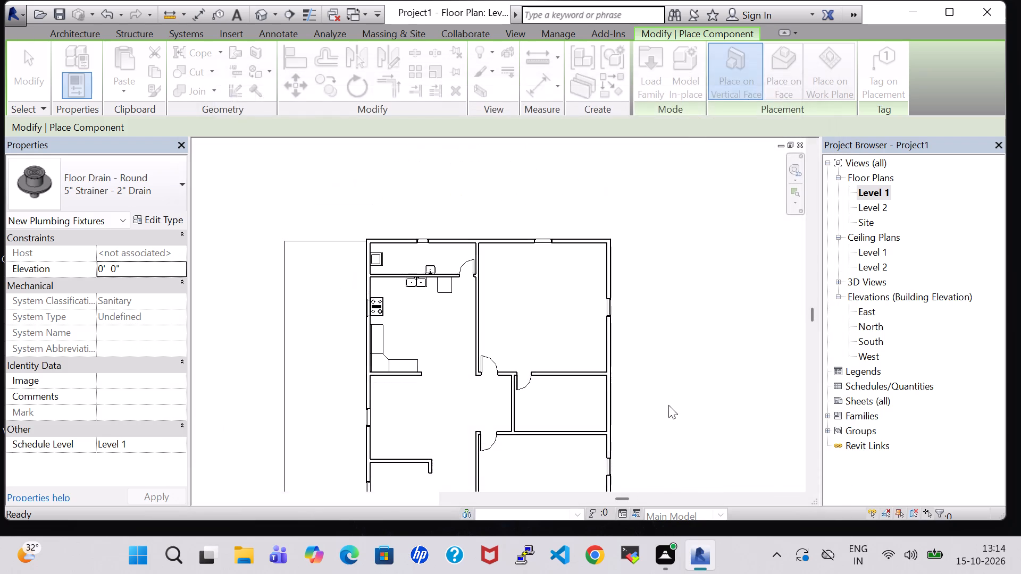
Place a Queen 60" x 79" Bed-Box in the large bedroom, headboard towards the north window, about 8' 7" from the east exterior wall.
{"action": "scroll", "coordinate": [541, 279], "scroll_direction": "up", "scroll_amount": 6}
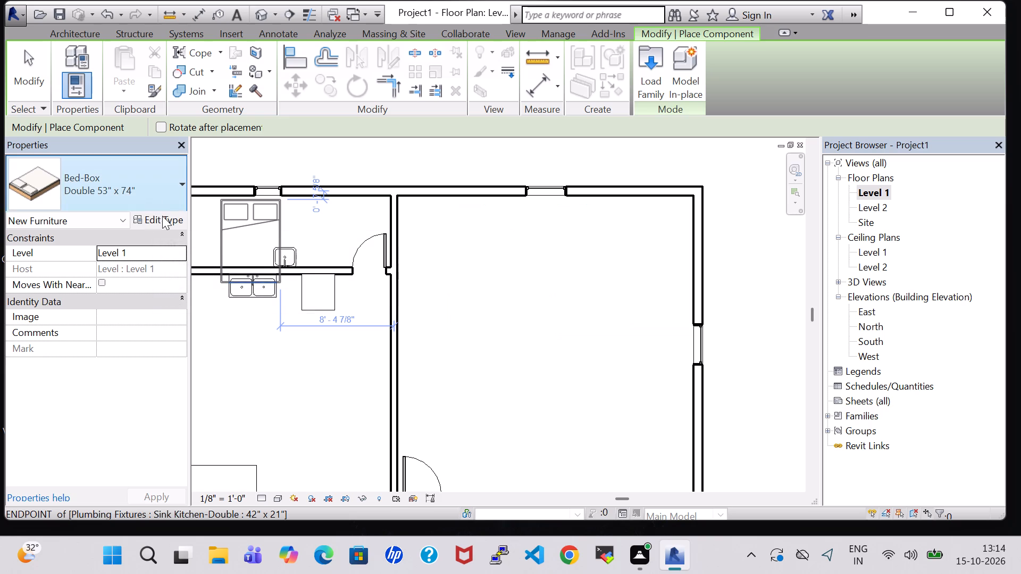
{"action": "left_click", "coordinate": [156, 198]}
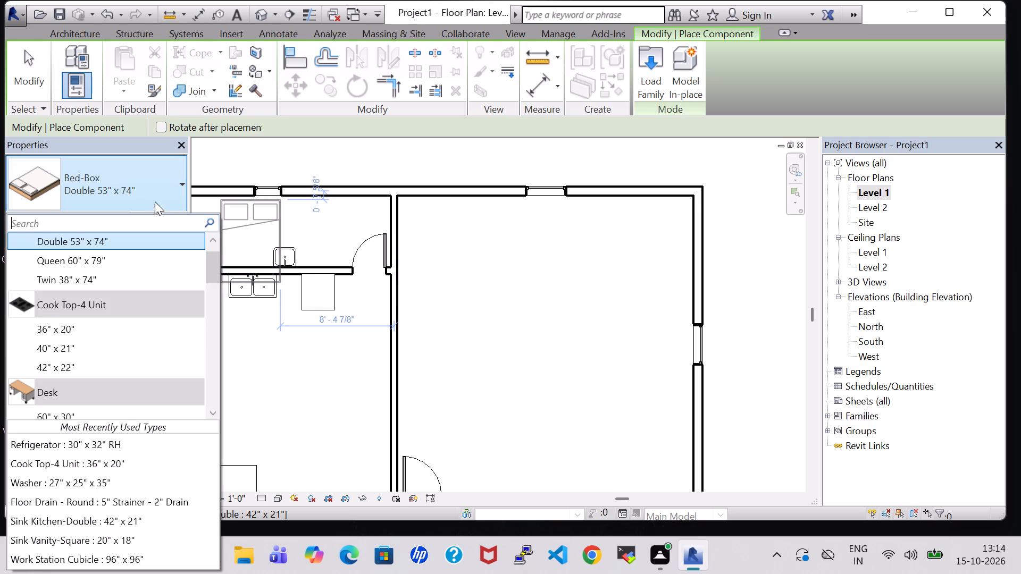
{"action": "left_click", "coordinate": [150, 185]}
{"action": "left_click", "coordinate": [150, 221]}
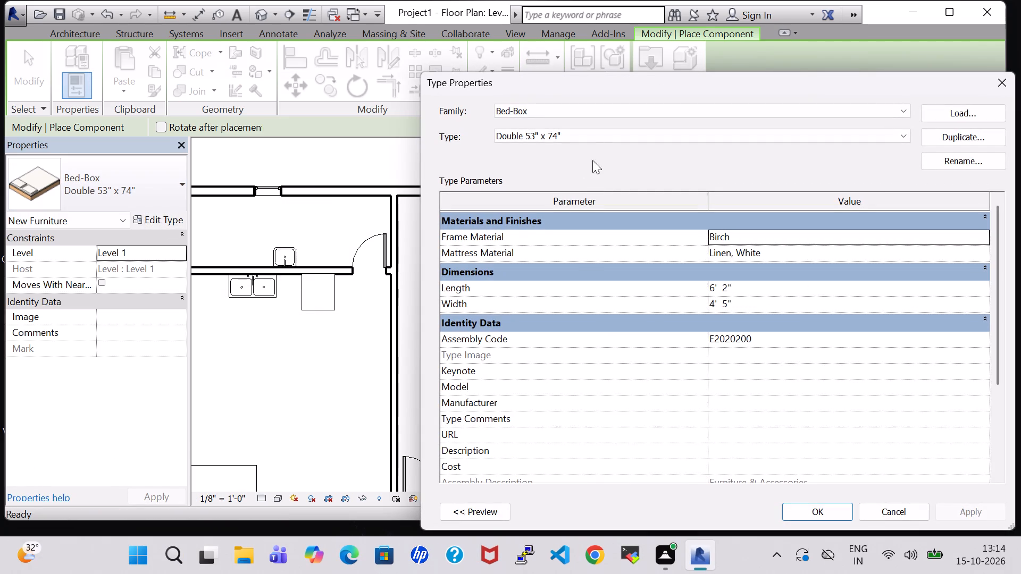
{"action": "left_click", "coordinate": [599, 141]}
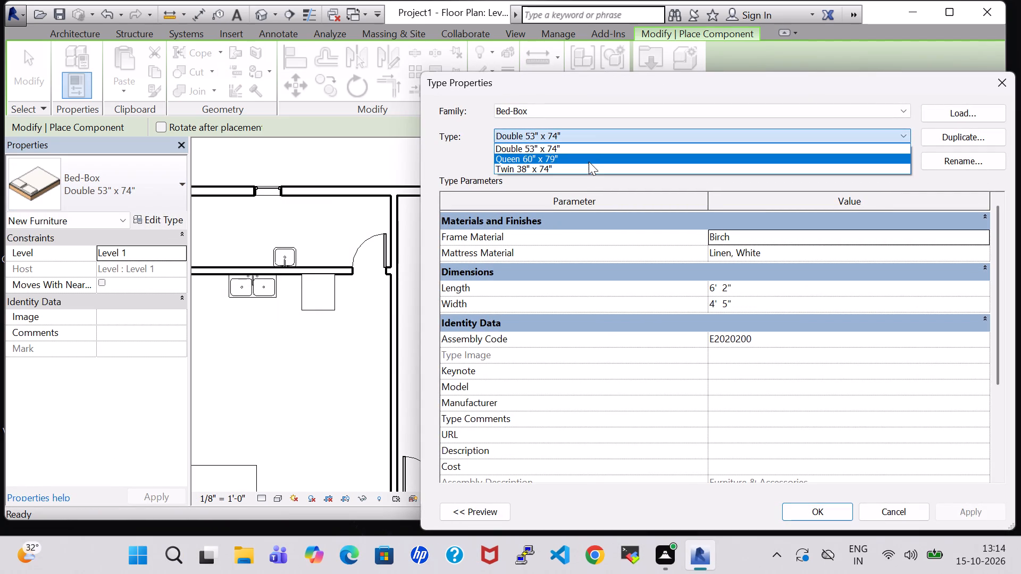
{"action": "left_click", "coordinate": [589, 158]}
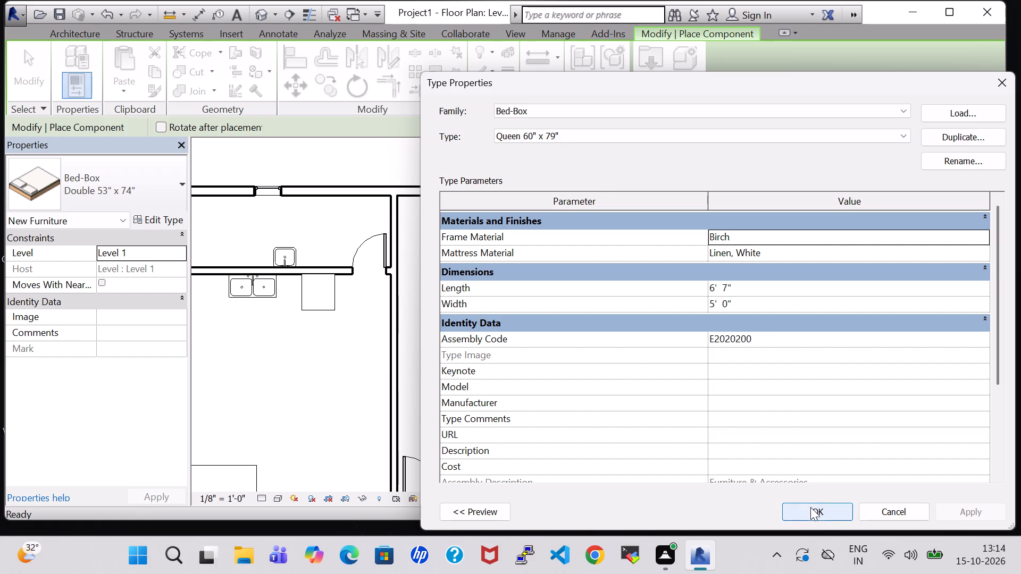
{"action": "left_click", "coordinate": [810, 507]}
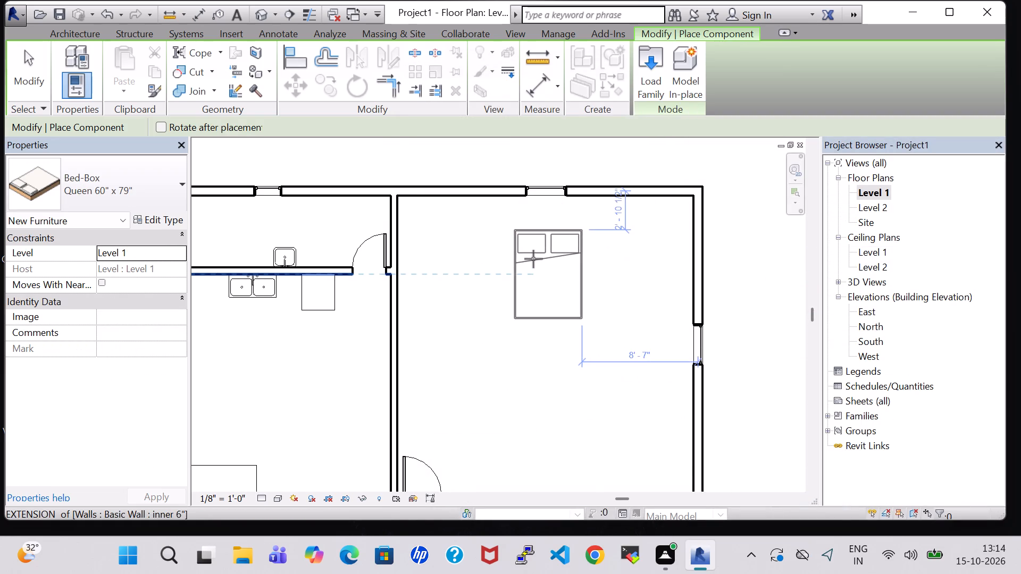
{"action": "scroll", "coordinate": [533, 259], "scroll_direction": "up", "scroll_amount": 2}
{"action": "left_click", "coordinate": [533, 233]}
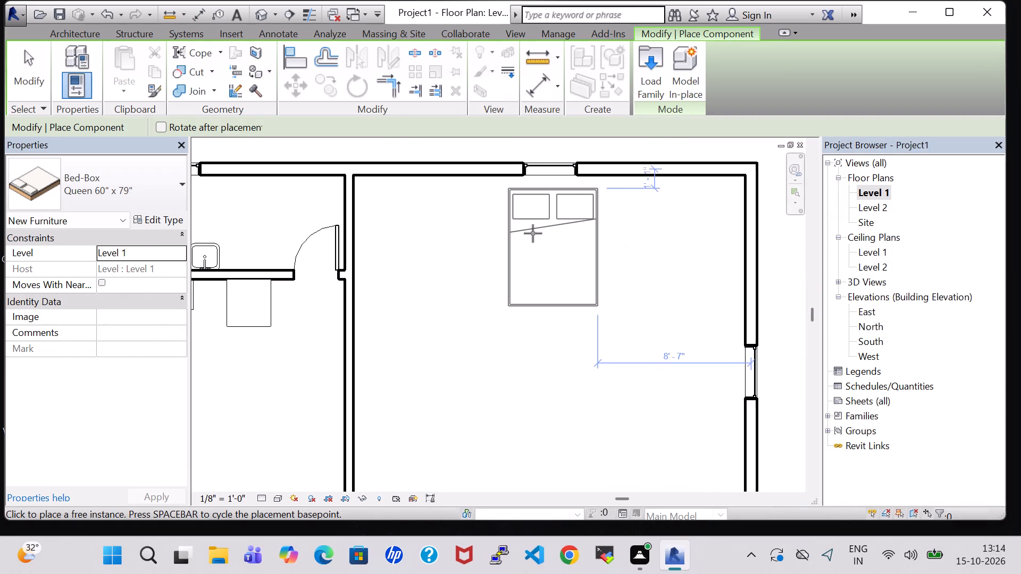
{"action": "key", "text": "Escape"}
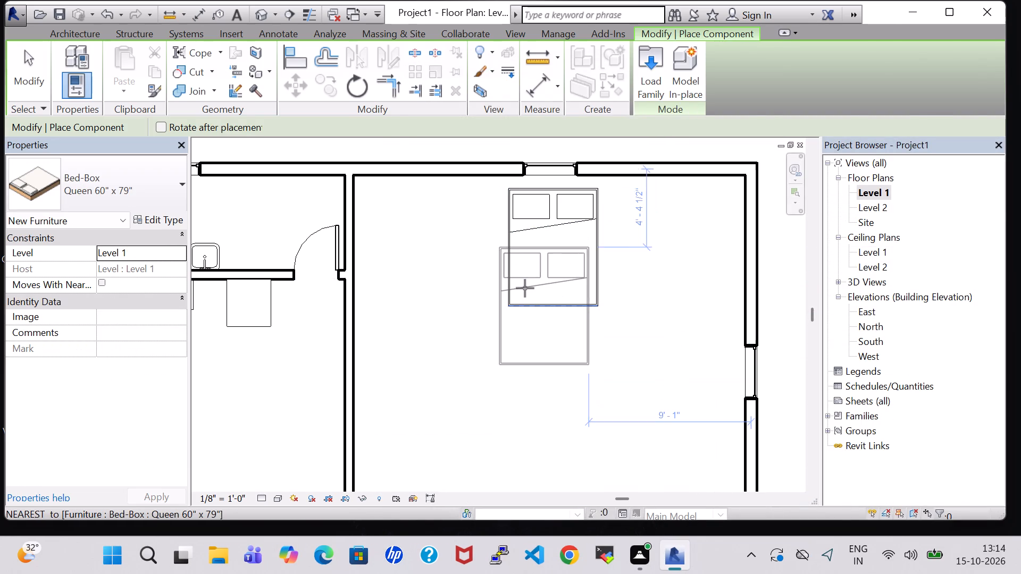
{"action": "key", "text": "Escape"}
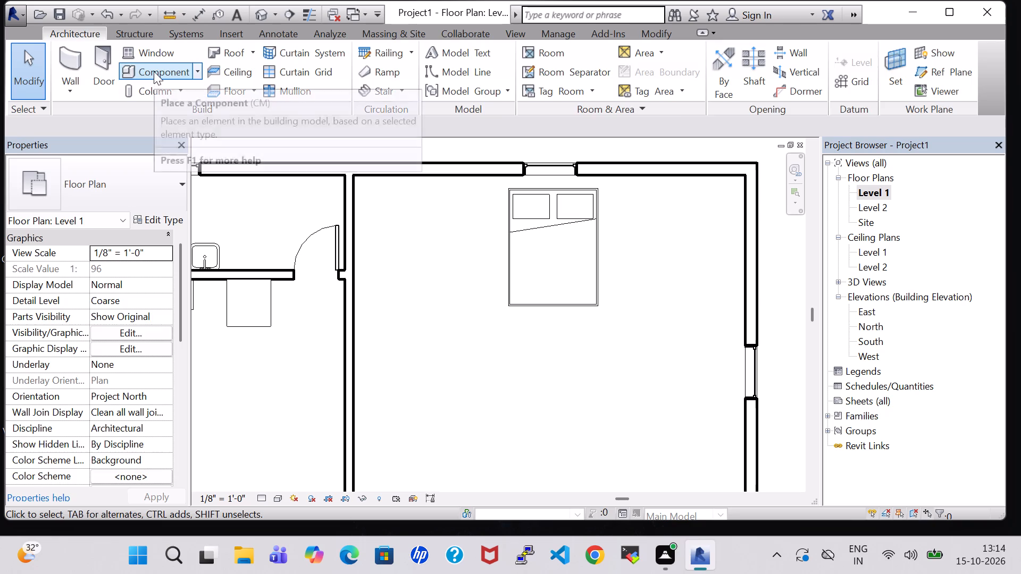
Load the Table-End family from the Furniture, Tables library folder for component placement.
{"action": "left_click", "coordinate": [154, 71]}
{"action": "left_click", "coordinate": [641, 67]}
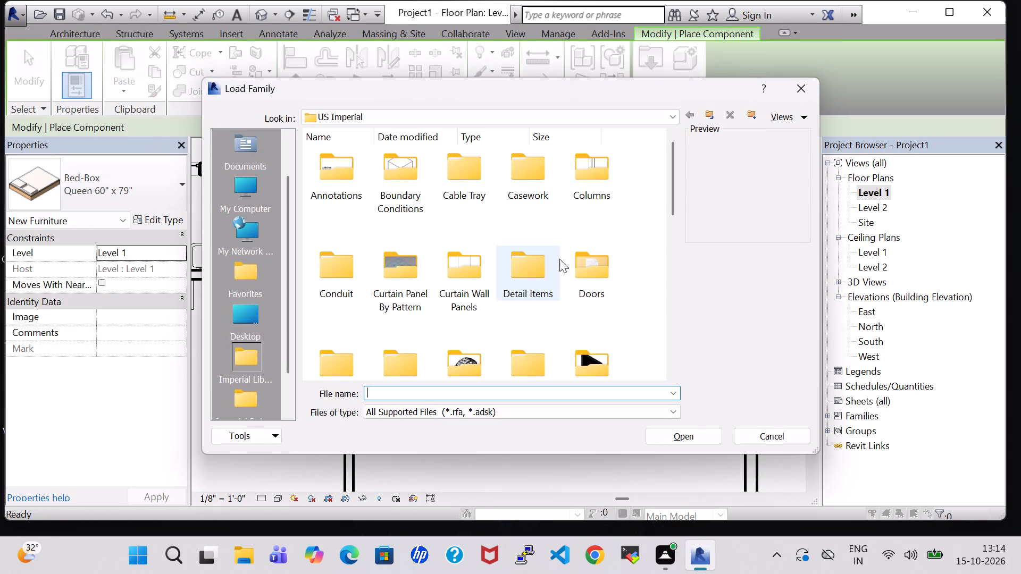
{"action": "double_click", "coordinate": [594, 348]}
{"action": "double_click", "coordinate": [509, 163]}
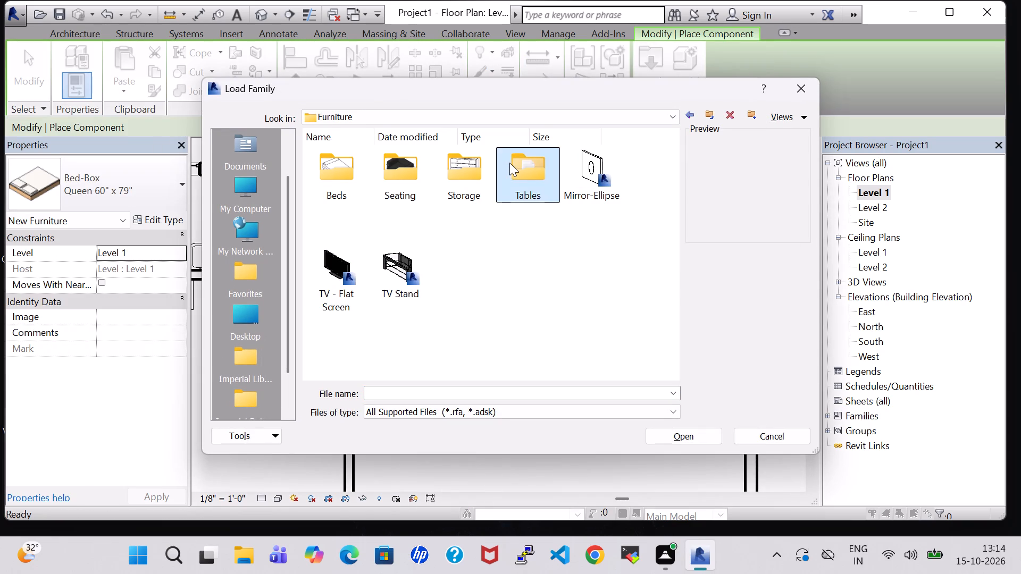
{"action": "left_click", "coordinate": [455, 273]}
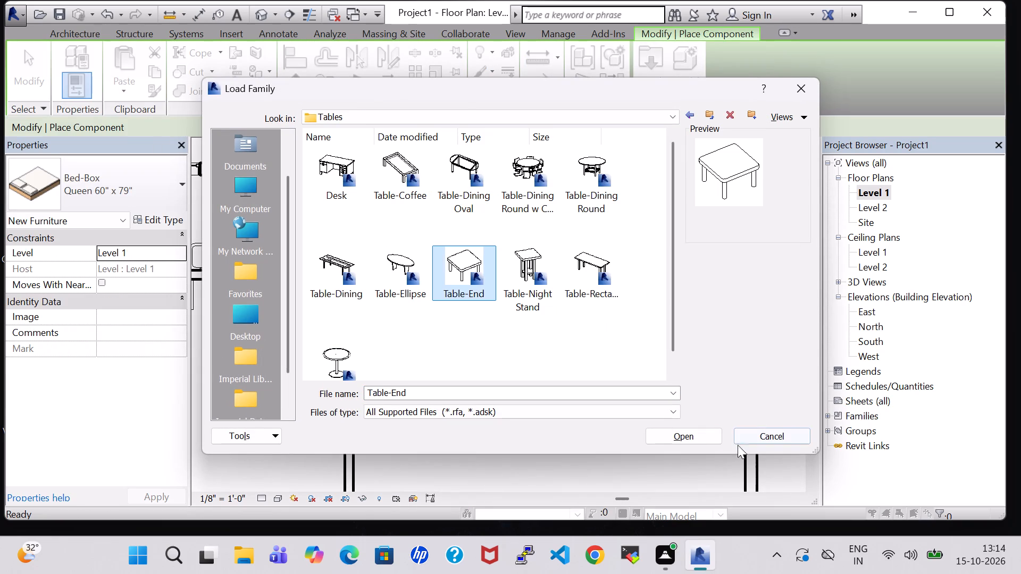
{"action": "left_click", "coordinate": [689, 432]}
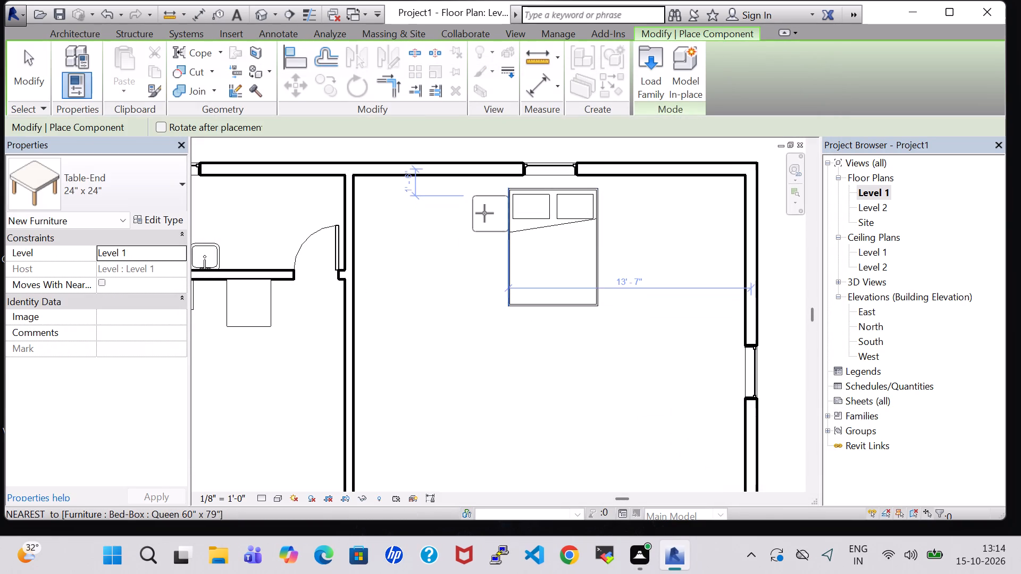
Place a 24" x 24" end table west of the bed, aligned with its head edge, about 15' 1" from the east exterior wall.
{"action": "scroll", "coordinate": [484, 213], "scroll_direction": "up", "scroll_amount": 4}
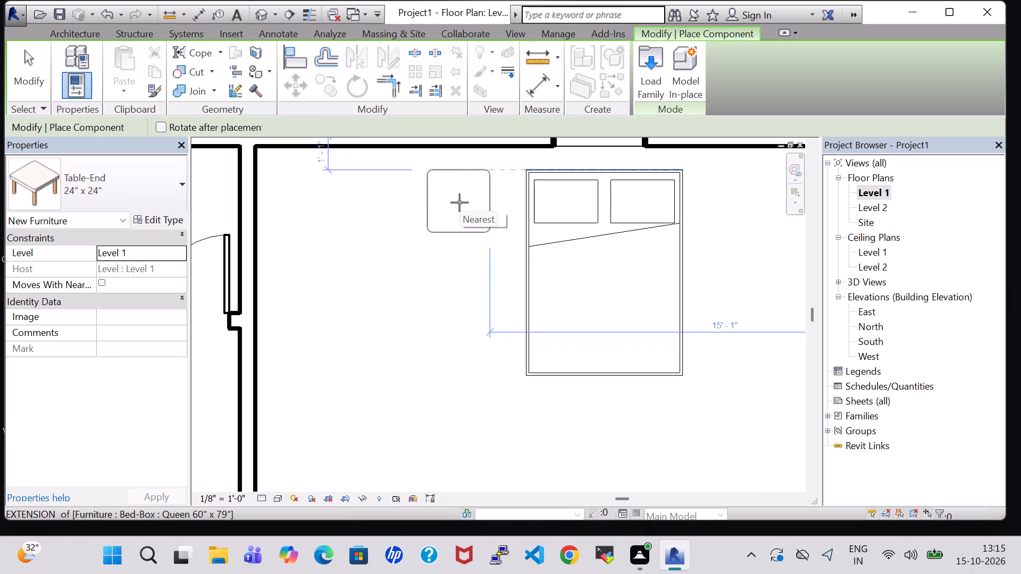
{"action": "left_click", "coordinate": [459, 202]}
{"action": "scroll", "coordinate": [459, 202], "scroll_direction": "down", "scroll_amount": 4}
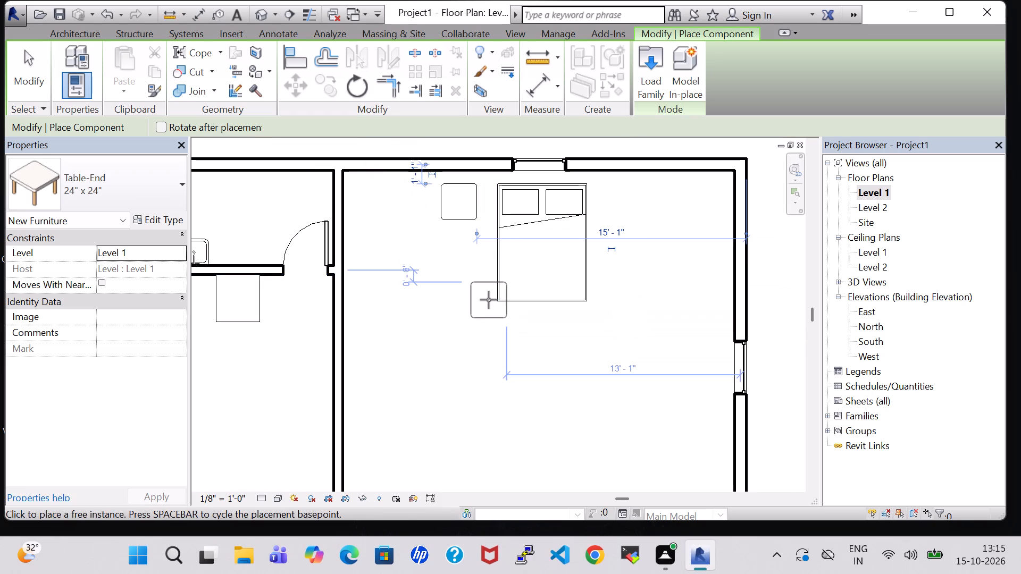
{"action": "key", "text": "Escape"}
{"action": "key", "text": "Escape"}
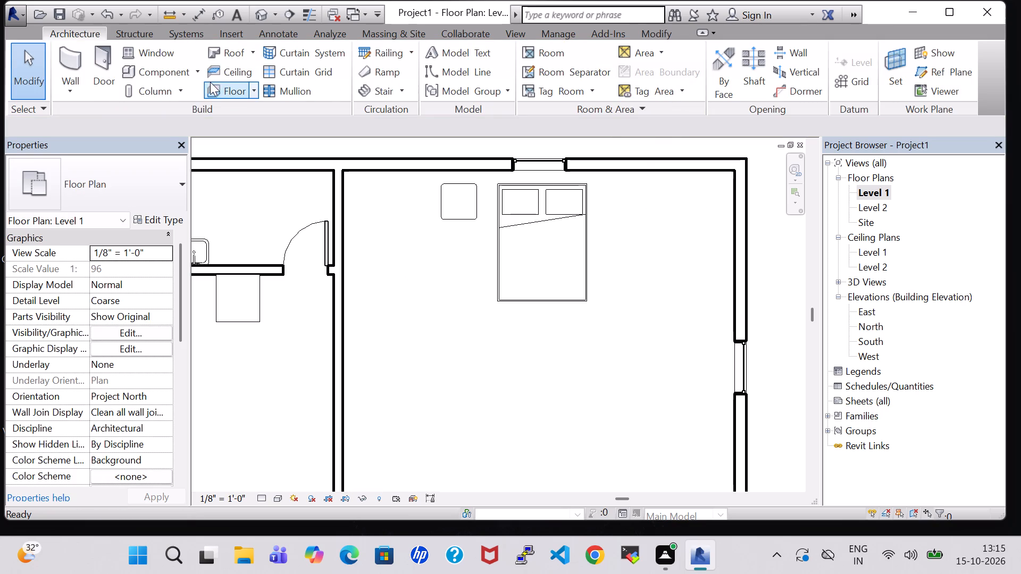
Browse the Furniture library's Tables, Seating and Storage folders and load the Dresser family from Storage.
{"action": "left_click", "coordinate": [170, 72]}
{"action": "left_click", "coordinate": [641, 74]}
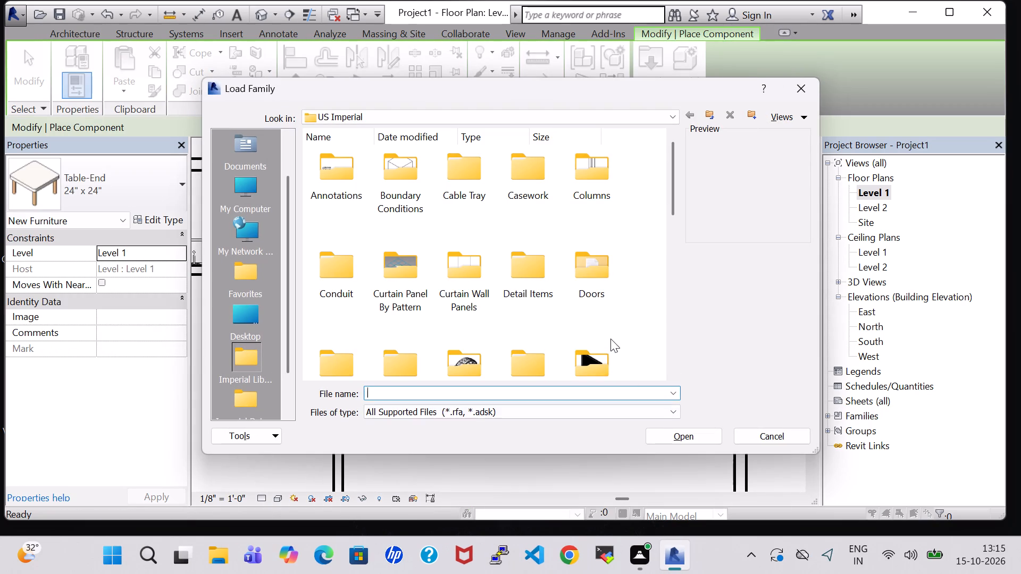
{"action": "double_click", "coordinate": [608, 347]}
{"action": "double_click", "coordinate": [507, 163]}
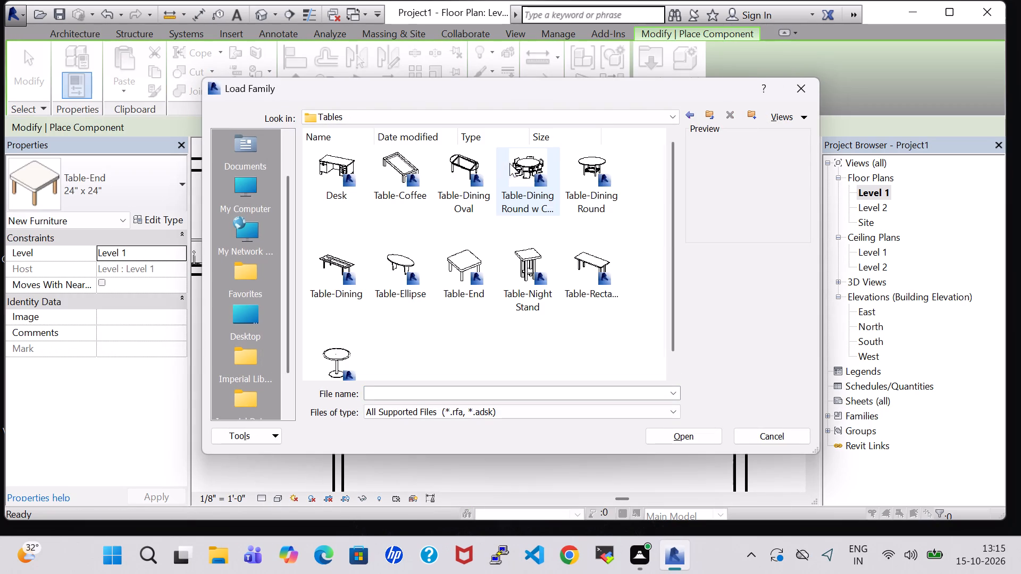
{"action": "left_click", "coordinate": [689, 115]}
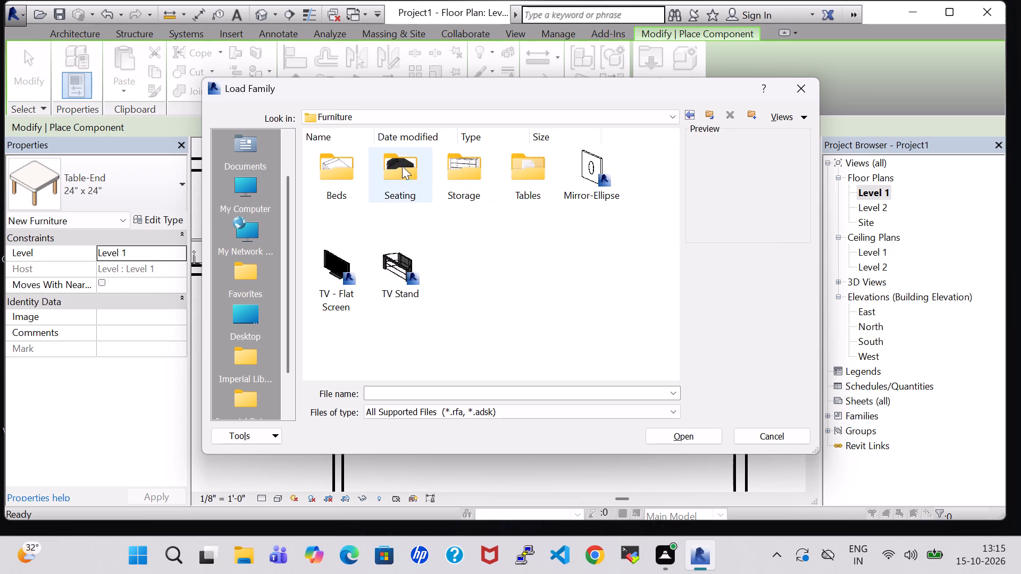
{"action": "double_click", "coordinate": [408, 168]}
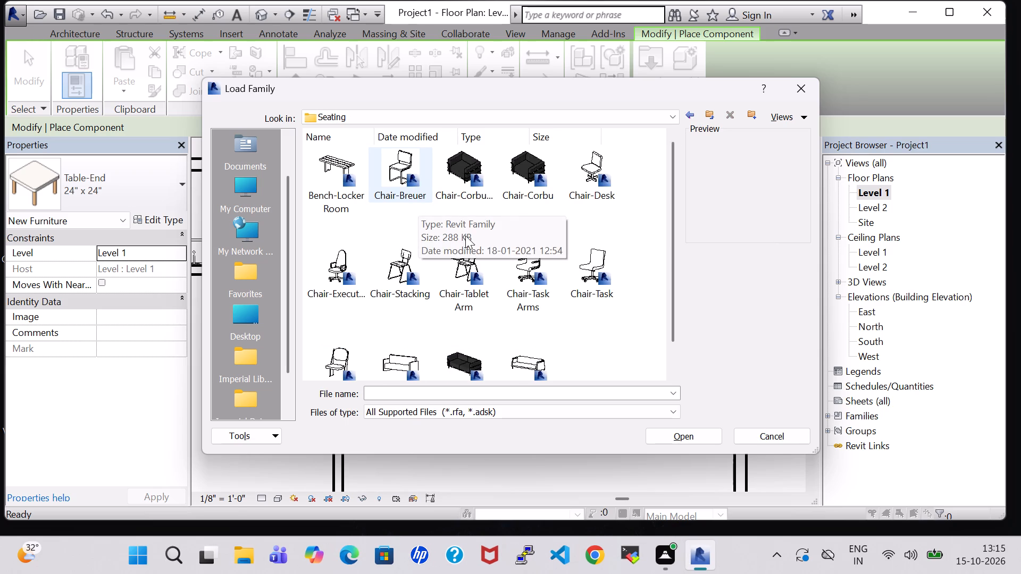
{"action": "left_click", "coordinate": [686, 119]}
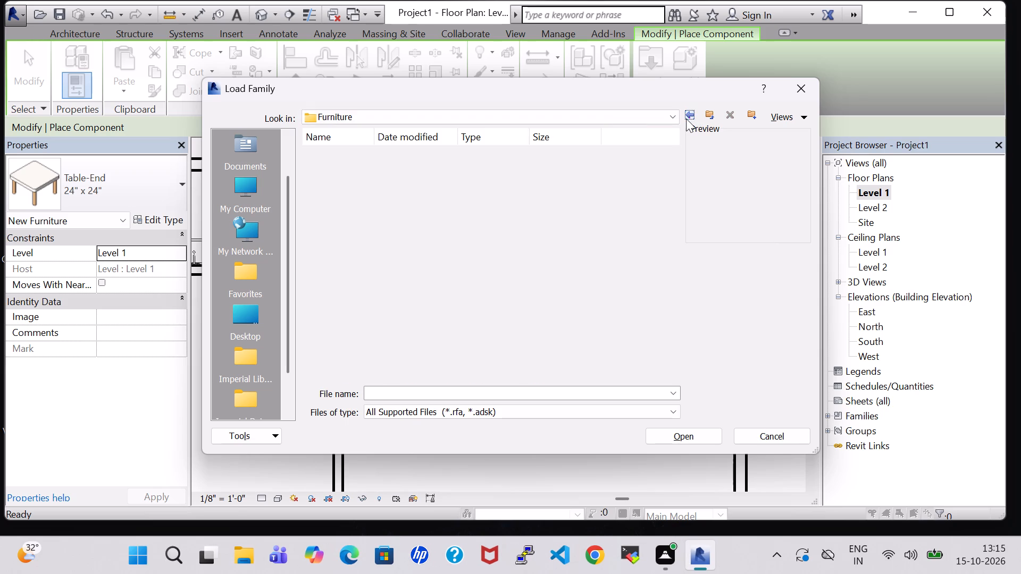
{"action": "double_click", "coordinate": [455, 189]}
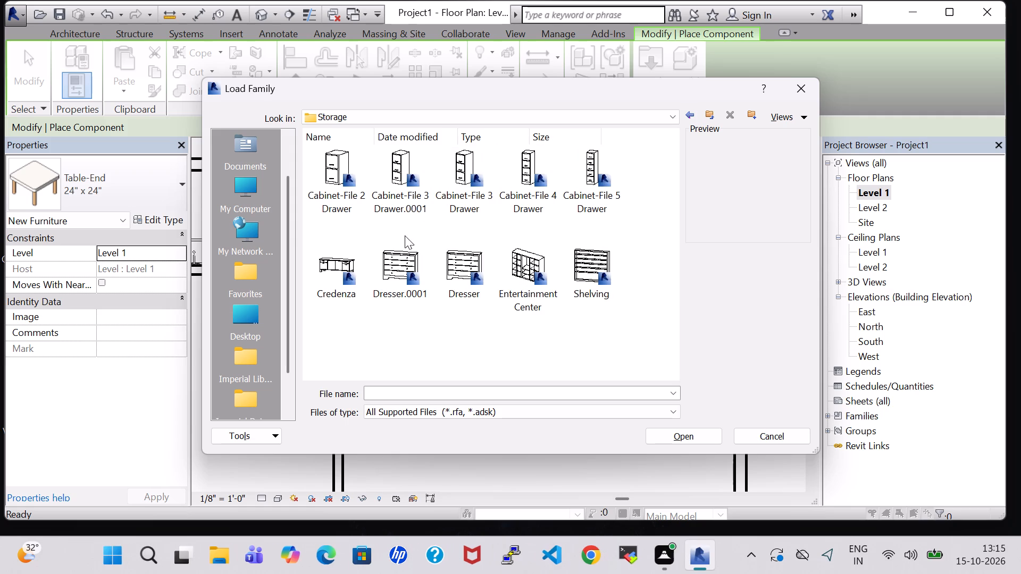
{"action": "left_click", "coordinate": [448, 264]}
{"action": "left_click", "coordinate": [692, 435]}
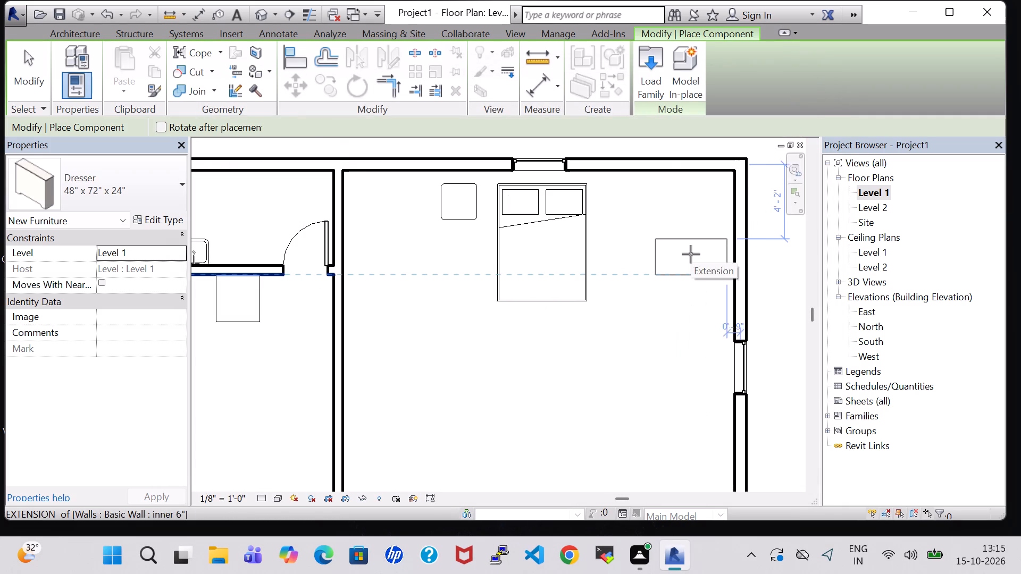
Place a 48" x 72" x 24" dresser, rotated lengthwise against the bedroom's east wall, about 1' 8" from the north wall.
{"action": "key", "text": "space"}
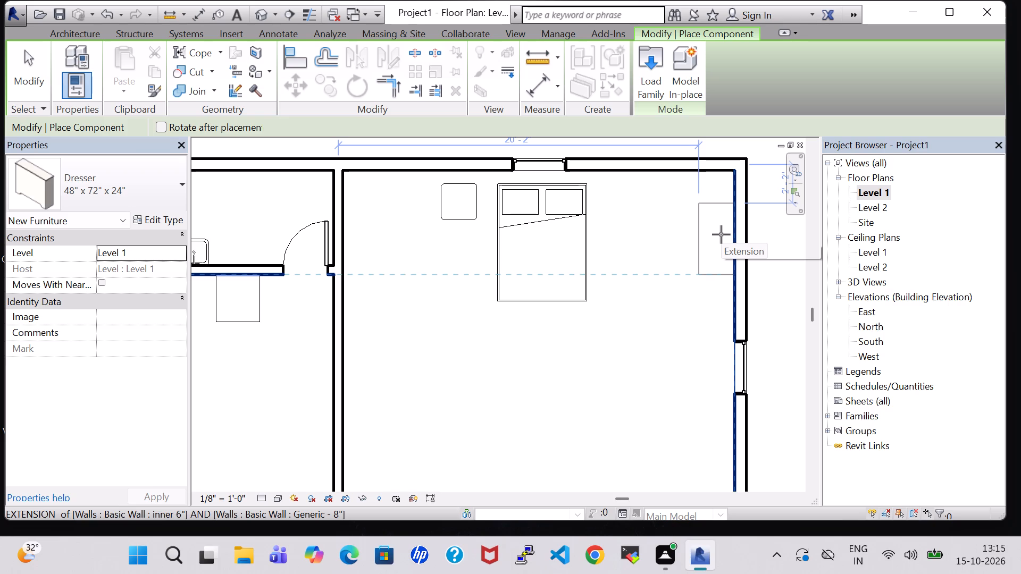
{"action": "left_click", "coordinate": [721, 229]}
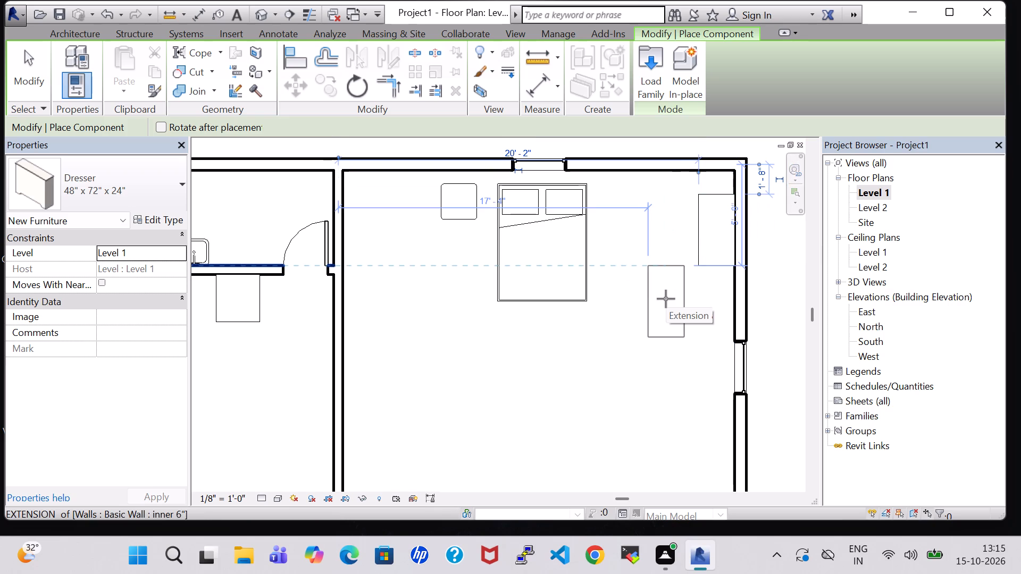
{"action": "key", "text": "Escape"}
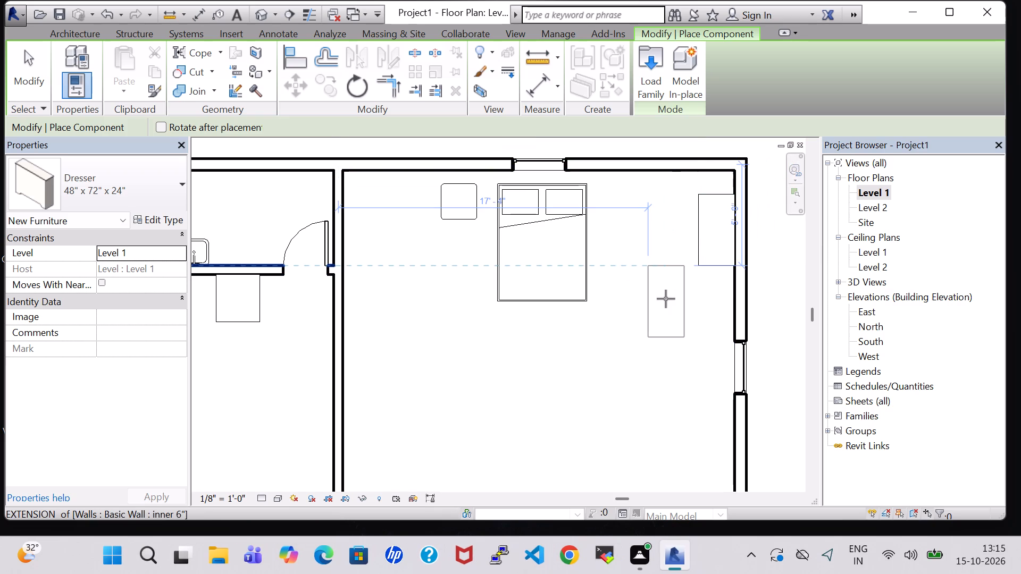
Load the Cabinet-File 3 Drawer family from the library's Furniture, Storage folder for component placement.
{"action": "key", "text": "Escape"}
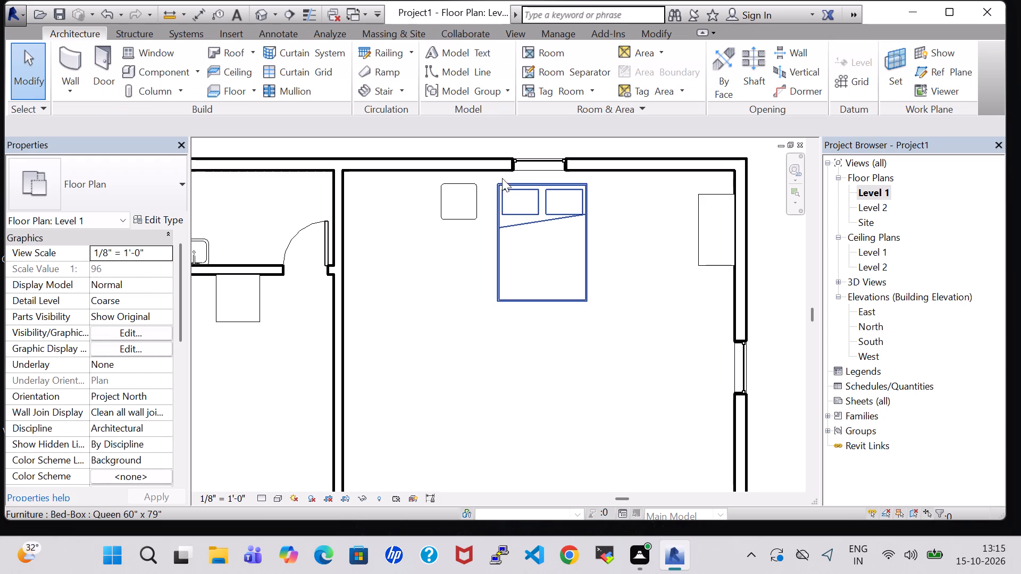
{"action": "left_click", "coordinate": [169, 71]}
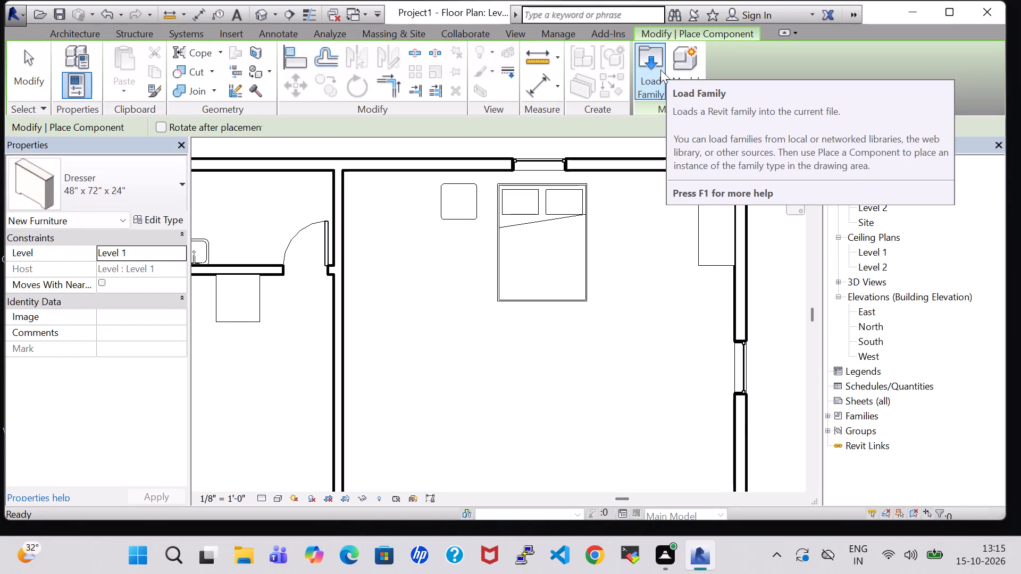
{"action": "left_click", "coordinate": [641, 66]}
{"action": "double_click", "coordinate": [603, 353]}
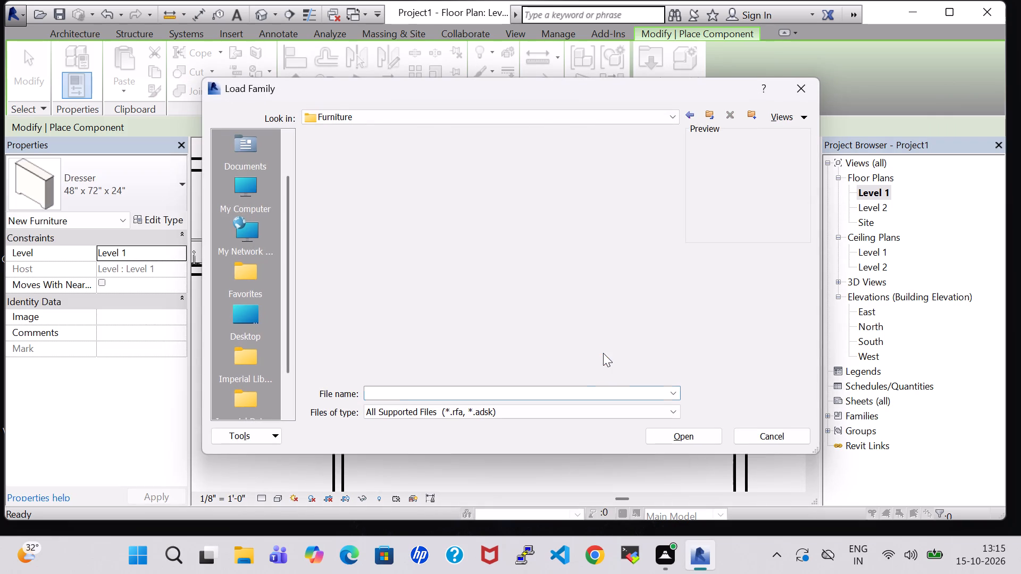
{"action": "double_click", "coordinate": [474, 180]}
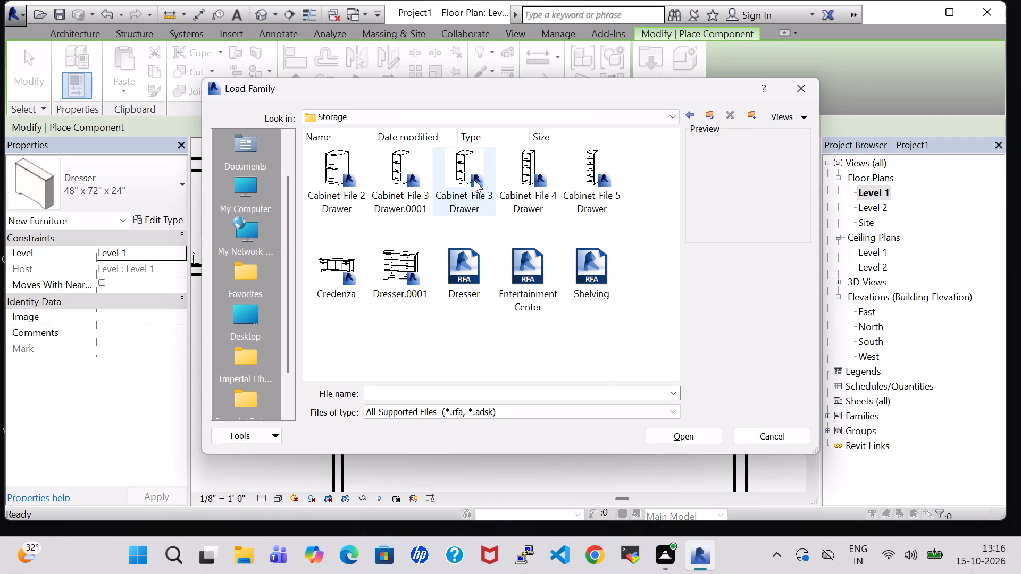
{"action": "left_click", "coordinate": [457, 163]}
{"action": "left_click", "coordinate": [691, 433]}
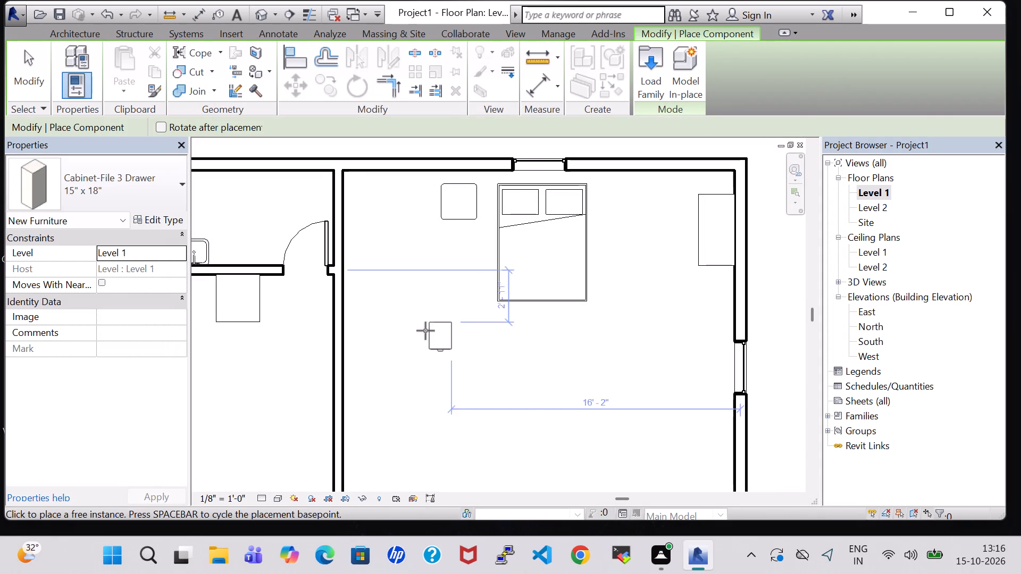
Place one 15" x 18" three-drawer file cabinet, rotated to face into the room, against the bedroom's west wall just south of the utility room door.
{"action": "key", "text": "space"}
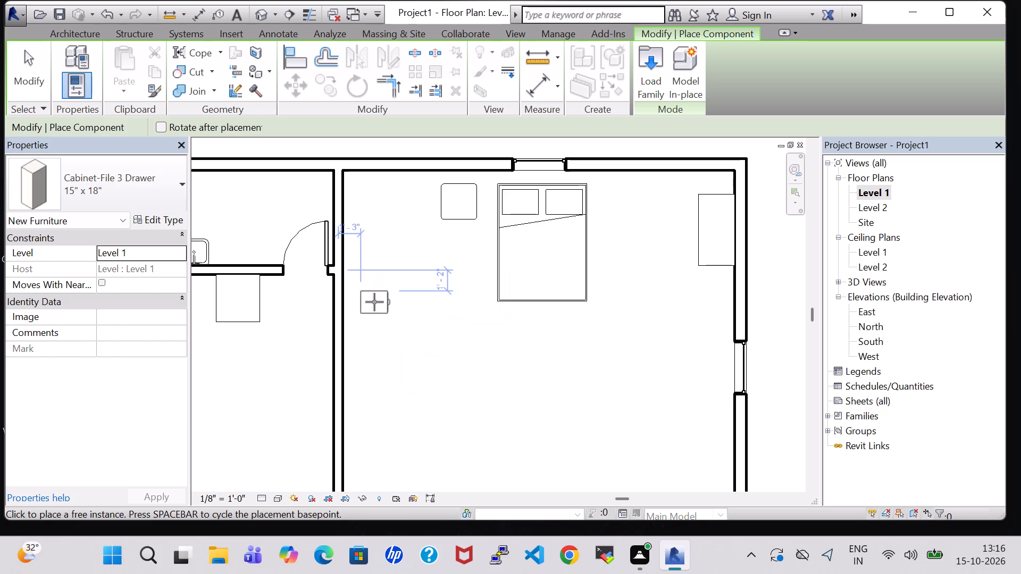
{"action": "left_click", "coordinate": [356, 296]}
{"action": "key", "text": "Escape"}
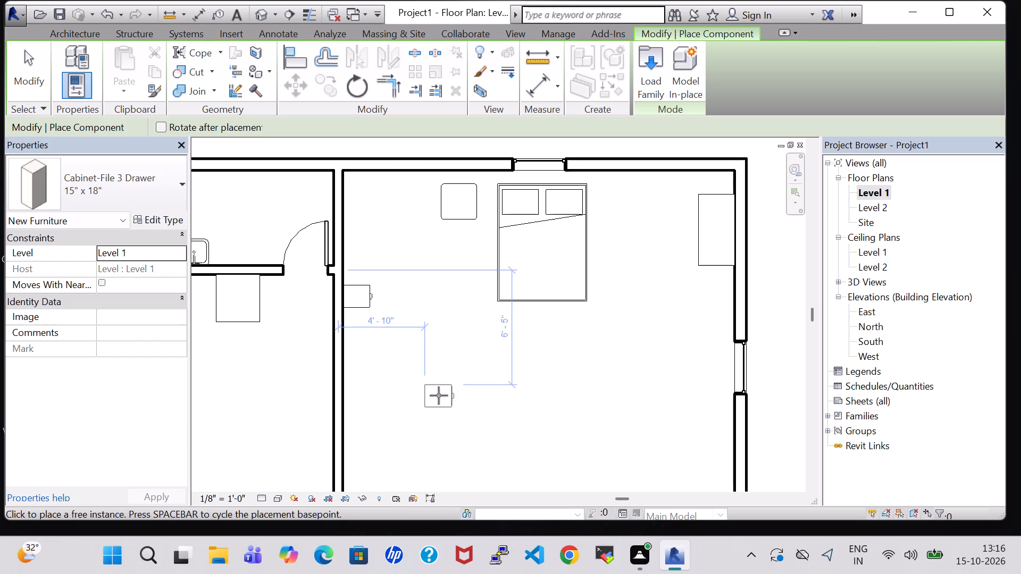
{"action": "key", "text": "Escape"}
In the 3D view, rotate the bedroom dresser 180° so its drawers face into the room.
{"action": "left_click", "coordinate": [257, 18]}
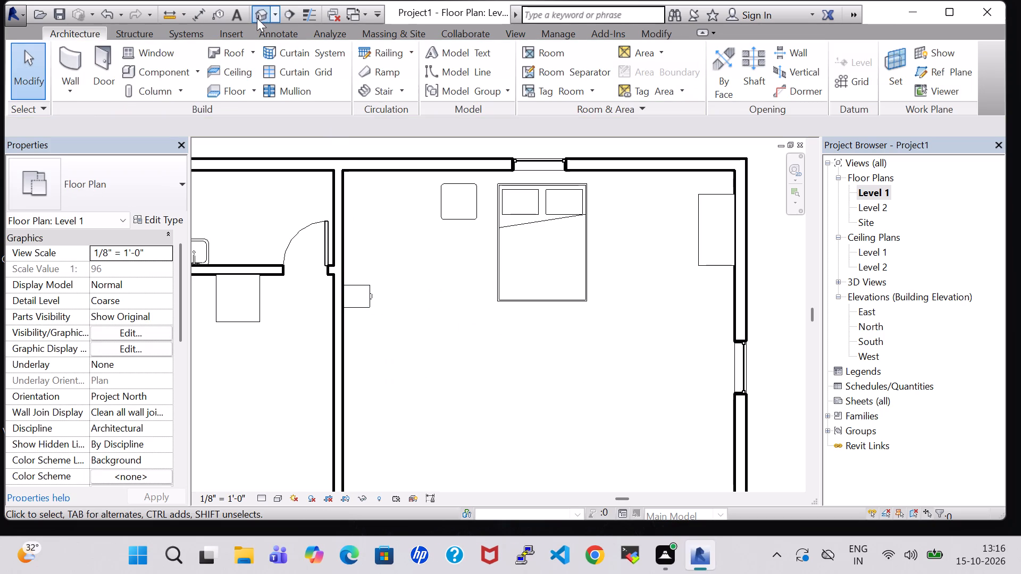
{"action": "middle_click_drag", "start_coordinate": [592, 413], "coordinate": [591, 385], "text": "shift"}
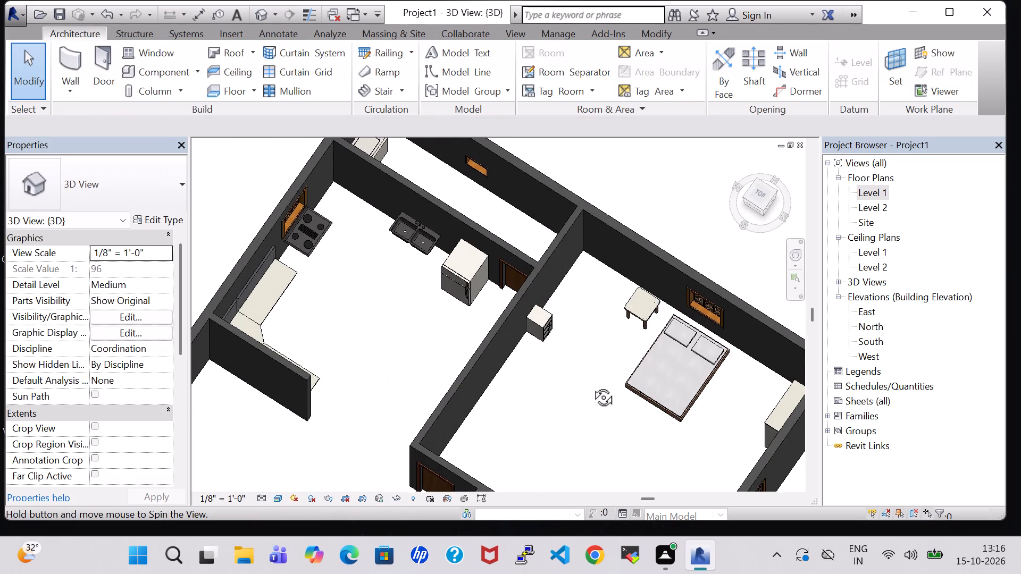
{"action": "middle_click_drag", "start_coordinate": [591, 385], "coordinate": [590, 363], "text": "shift"}
{"action": "middle_click_drag", "start_coordinate": [590, 363], "coordinate": [473, 318]}
{"action": "middle_click_drag", "start_coordinate": [492, 440], "coordinate": [613, 421], "text": "shift"}
{"action": "scroll", "coordinate": [500, 440], "scroll_direction": "up", "scroll_amount": 1, "text": "shift"}
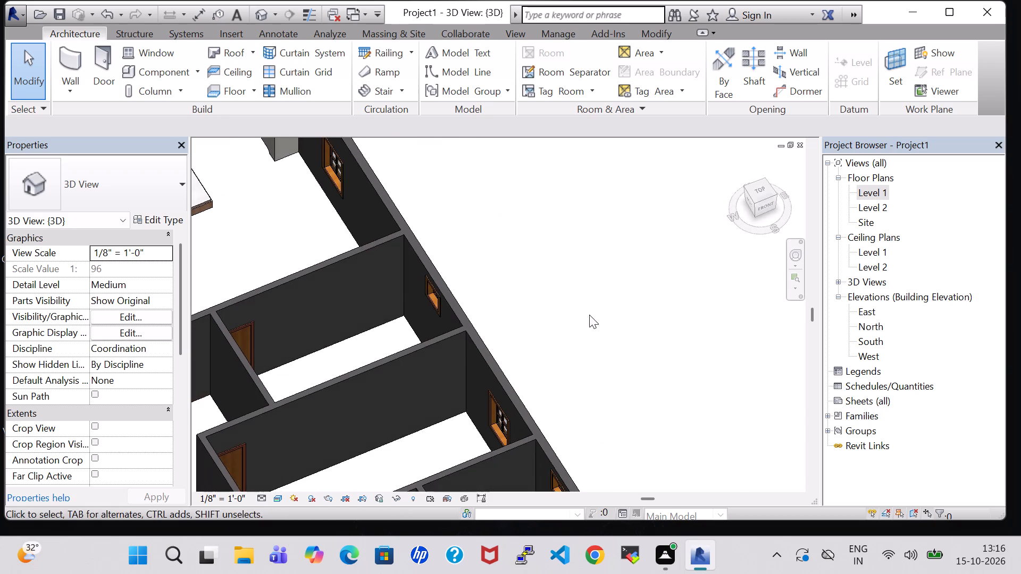
{"action": "middle_click_drag", "start_coordinate": [461, 218], "coordinate": [528, 364]}
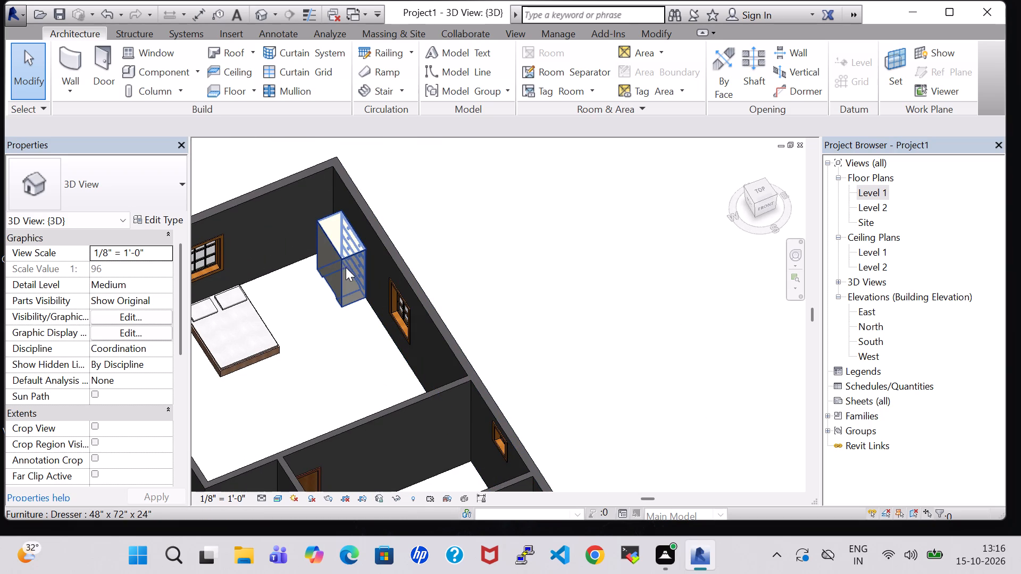
{"action": "left_click", "coordinate": [340, 266]}
{"action": "key", "text": "space"}
{"action": "key", "text": "space"}
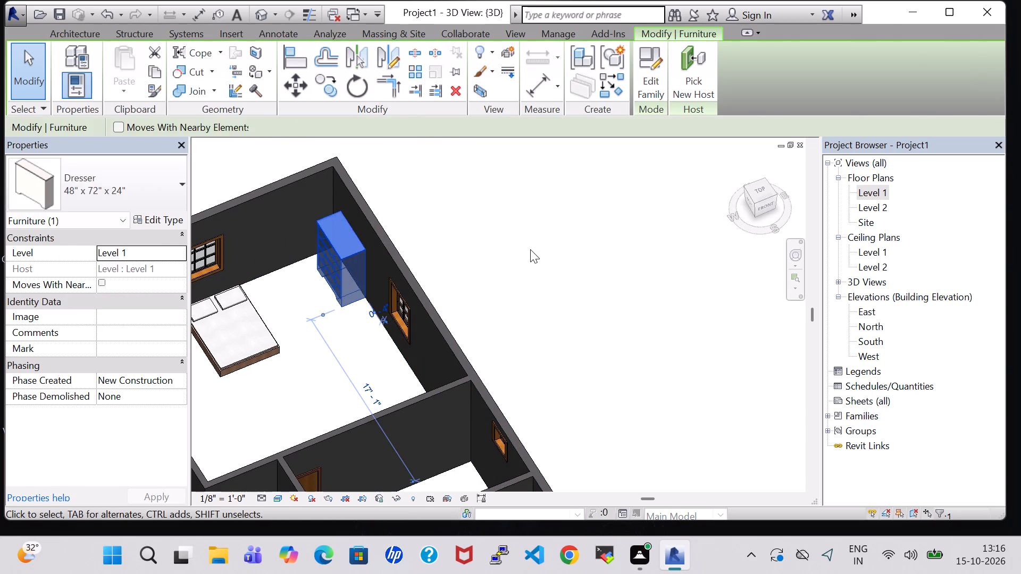
{"action": "left_click", "coordinate": [530, 250]}
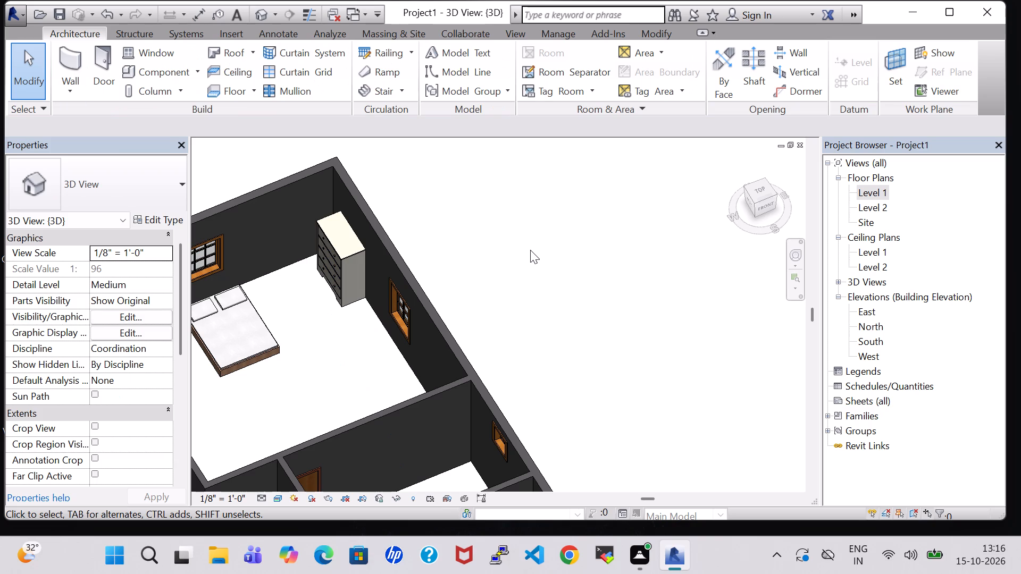
{"action": "left_click", "coordinate": [530, 250]}
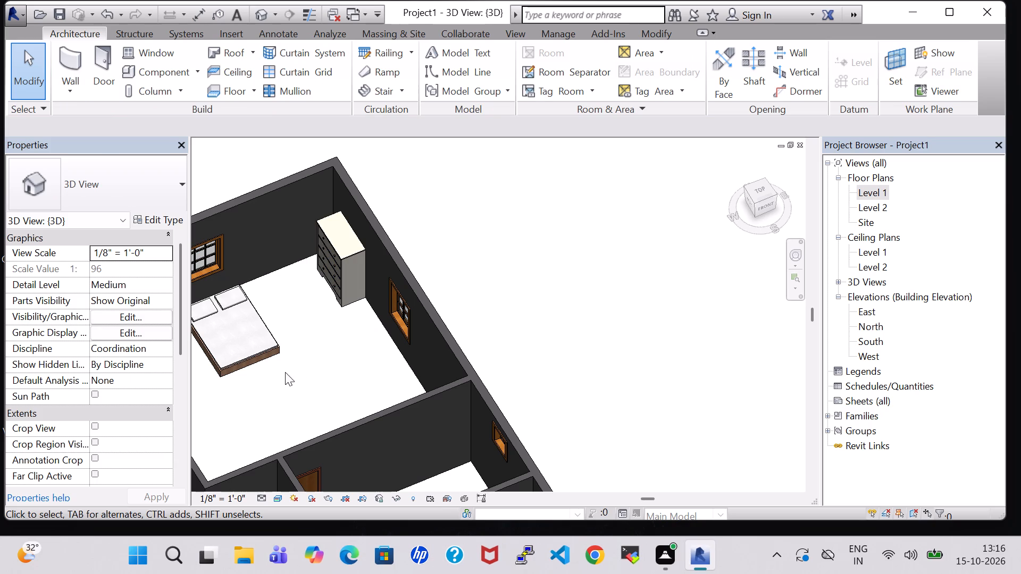
Examine the bedroom's furniture arrangement in 3D from several angles.
{"action": "left_click", "coordinate": [308, 320]}
{"action": "scroll", "coordinate": [595, 338], "scroll_direction": "down", "scroll_amount": 2}
{"action": "middle_click_drag", "start_coordinate": [556, 271], "coordinate": [543, 279], "text": "shift"}
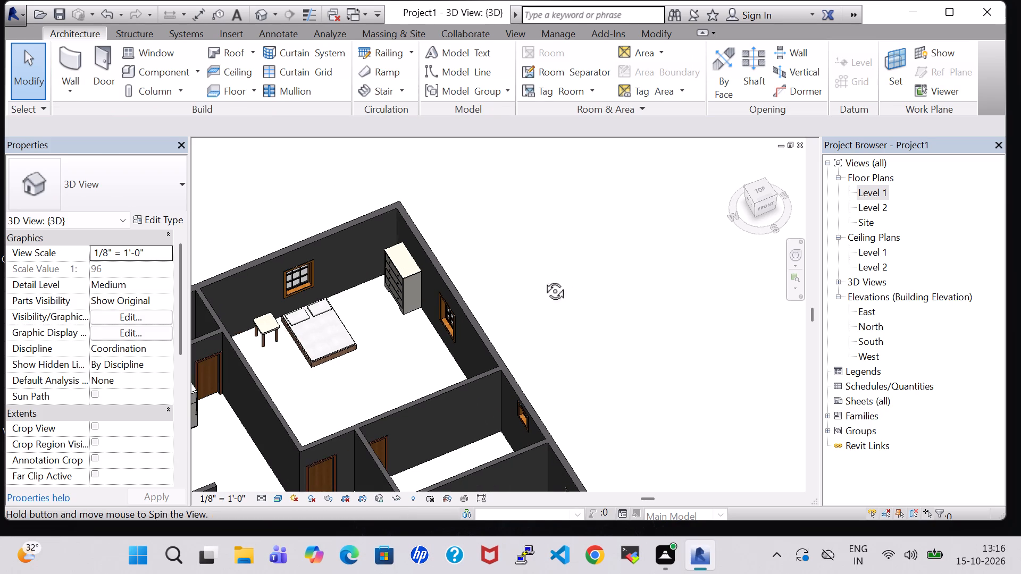
{"action": "middle_click_drag", "start_coordinate": [543, 279], "coordinate": [534, 288], "text": "shift"}
{"action": "middle_click_drag", "start_coordinate": [471, 365], "coordinate": [447, 359], "text": "shift"}
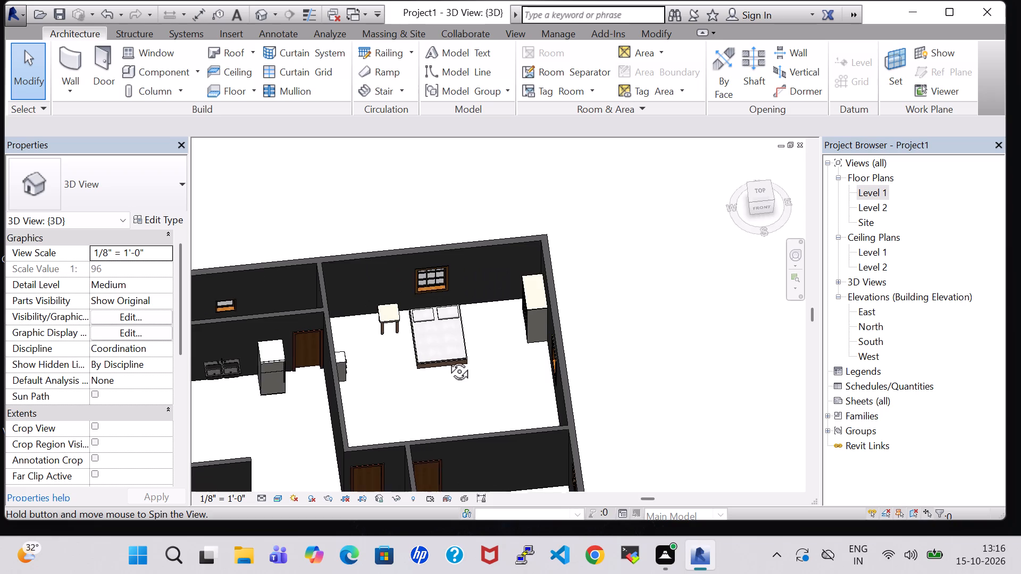
{"action": "middle_click_drag", "start_coordinate": [447, 359], "coordinate": [446, 359], "text": "shift"}
{"action": "middle_click_drag", "start_coordinate": [625, 332], "coordinate": [622, 279], "text": "shift"}
{"action": "scroll", "coordinate": [625, 332], "scroll_direction": "up", "scroll_amount": 1, "text": "shift"}
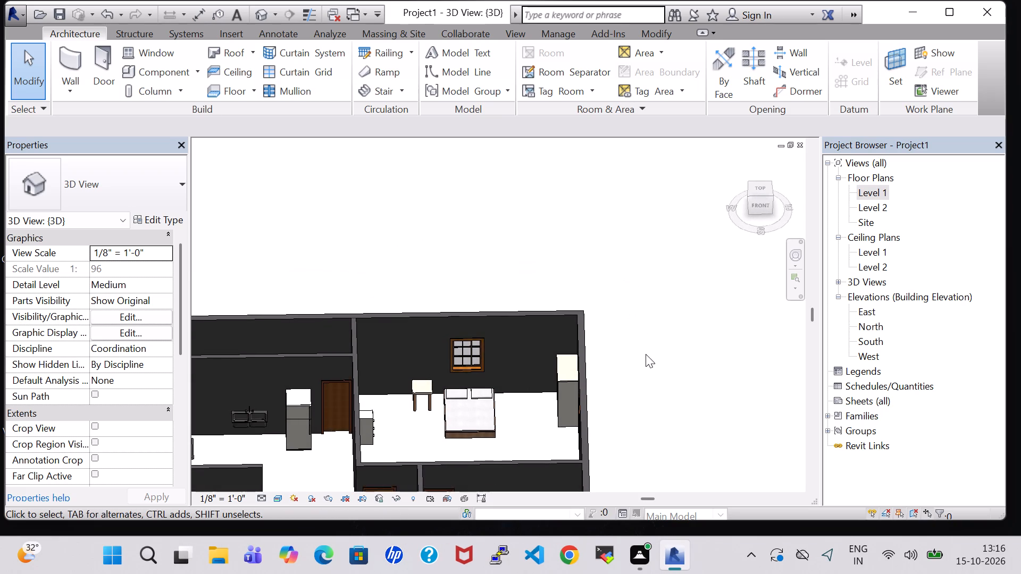
Return to the Level 1 floor plan with the rooms south of the furnished bedroom in view.
{"action": "double_click", "coordinate": [871, 195]}
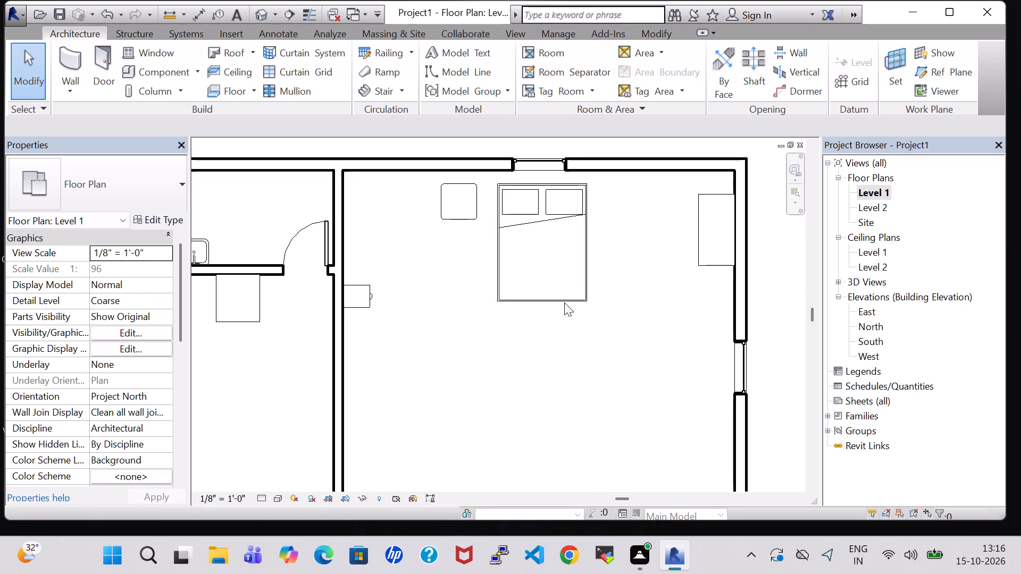
{"action": "scroll", "coordinate": [581, 328], "scroll_direction": "down", "scroll_amount": 1}
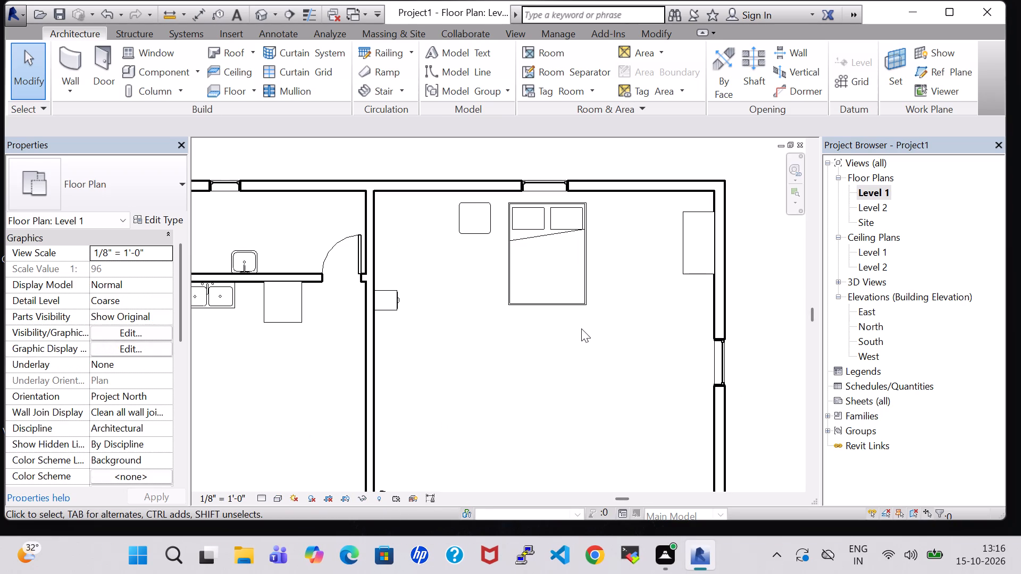
{"action": "scroll", "coordinate": [587, 384], "scroll_direction": "down", "scroll_amount": 2}
{"action": "middle_click_drag", "start_coordinate": [587, 384], "coordinate": [588, 268]}
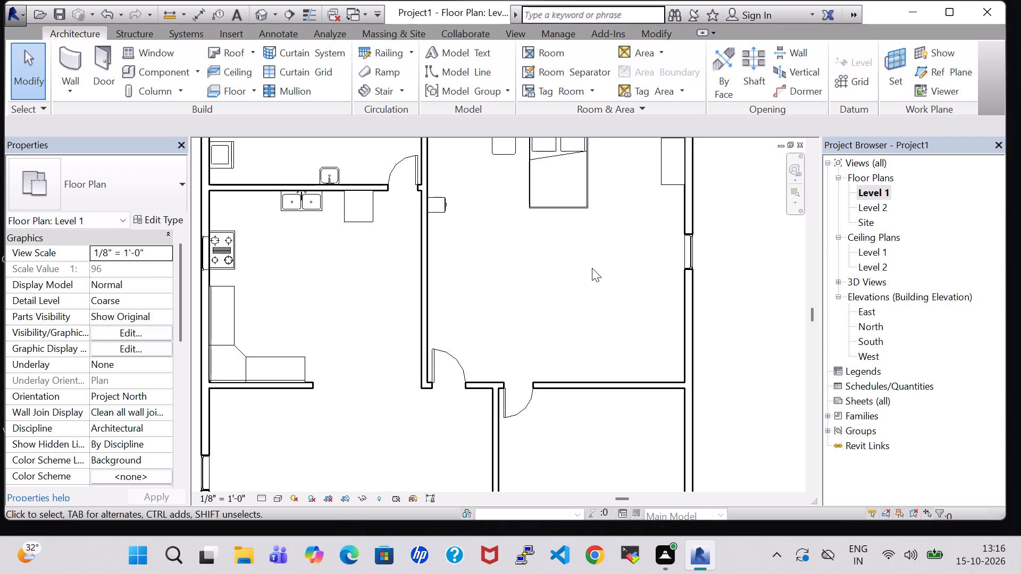
{"action": "scroll", "coordinate": [592, 268], "scroll_direction": "down", "scroll_amount": 1}
{"action": "middle_click_drag", "start_coordinate": [592, 268], "coordinate": [595, 247]}
{"action": "scroll", "coordinate": [598, 237], "scroll_direction": "down", "scroll_amount": 3}
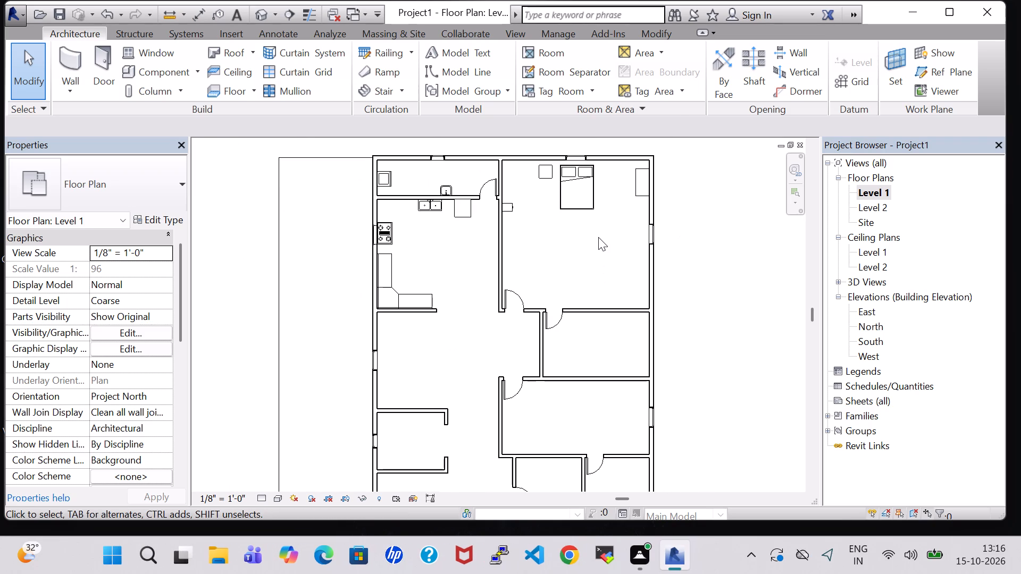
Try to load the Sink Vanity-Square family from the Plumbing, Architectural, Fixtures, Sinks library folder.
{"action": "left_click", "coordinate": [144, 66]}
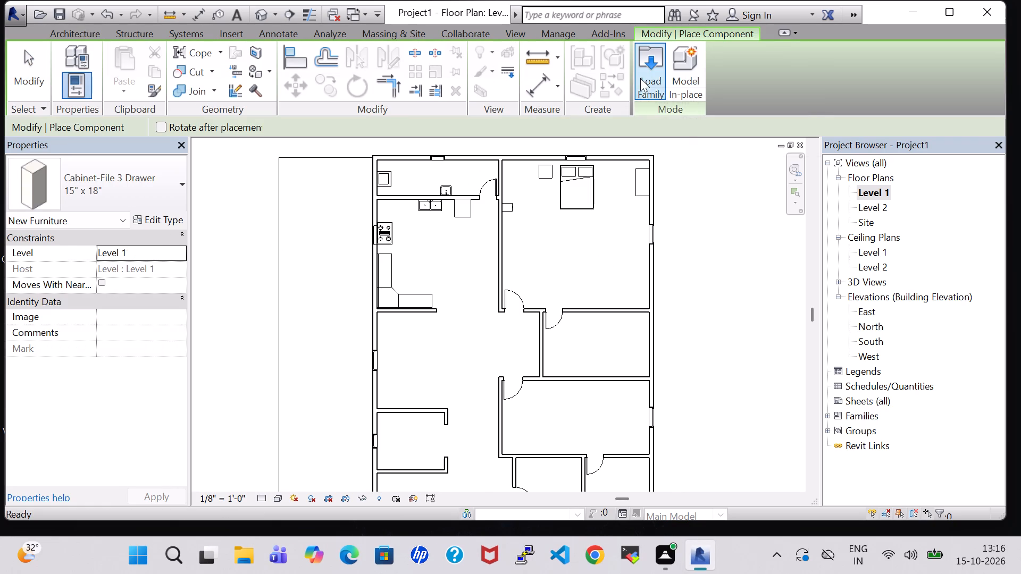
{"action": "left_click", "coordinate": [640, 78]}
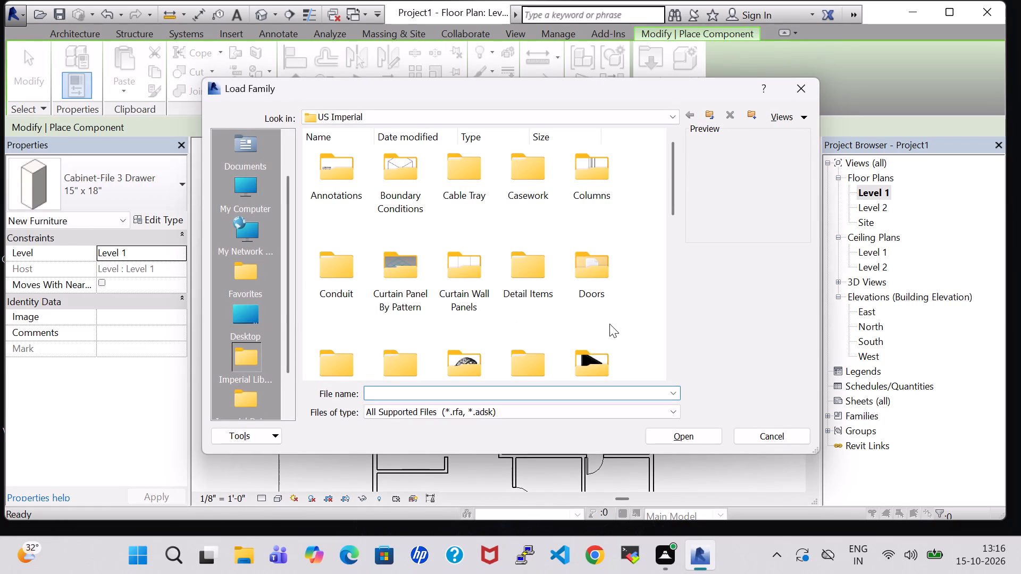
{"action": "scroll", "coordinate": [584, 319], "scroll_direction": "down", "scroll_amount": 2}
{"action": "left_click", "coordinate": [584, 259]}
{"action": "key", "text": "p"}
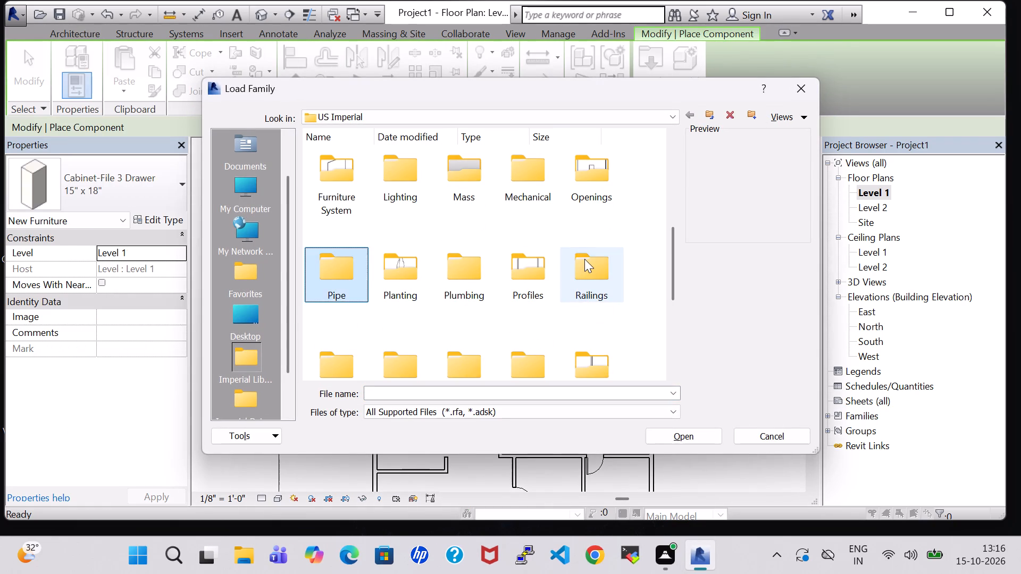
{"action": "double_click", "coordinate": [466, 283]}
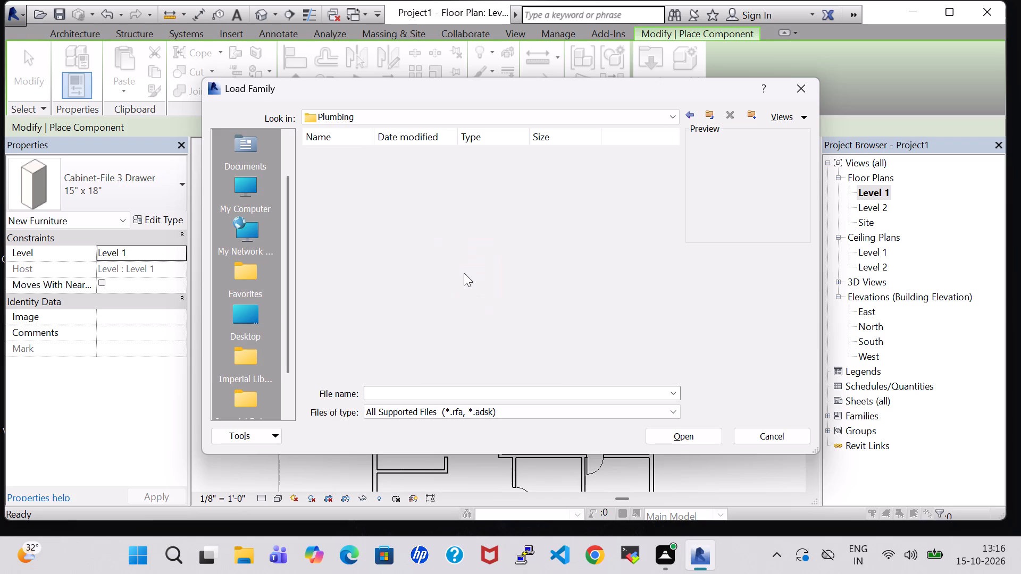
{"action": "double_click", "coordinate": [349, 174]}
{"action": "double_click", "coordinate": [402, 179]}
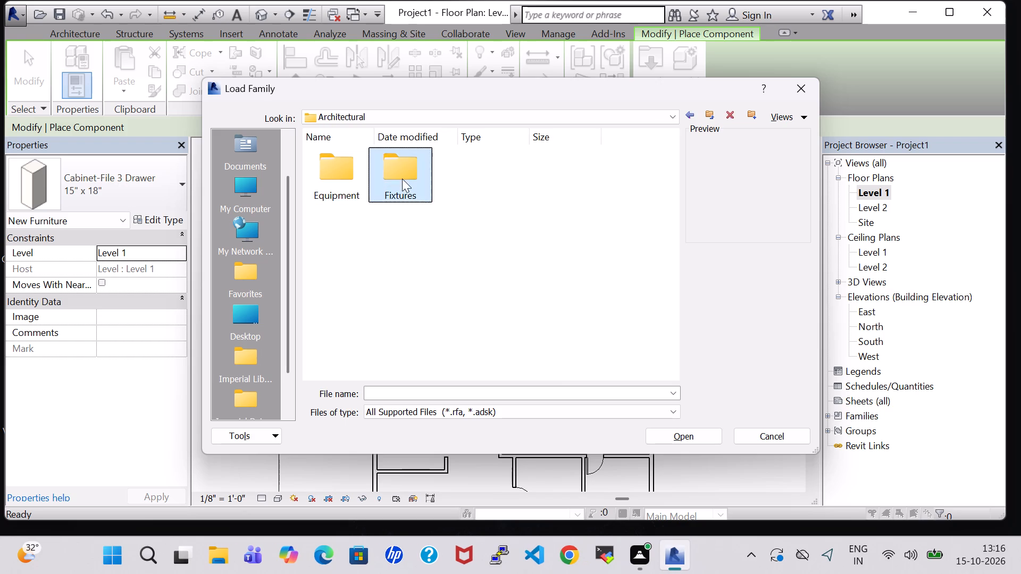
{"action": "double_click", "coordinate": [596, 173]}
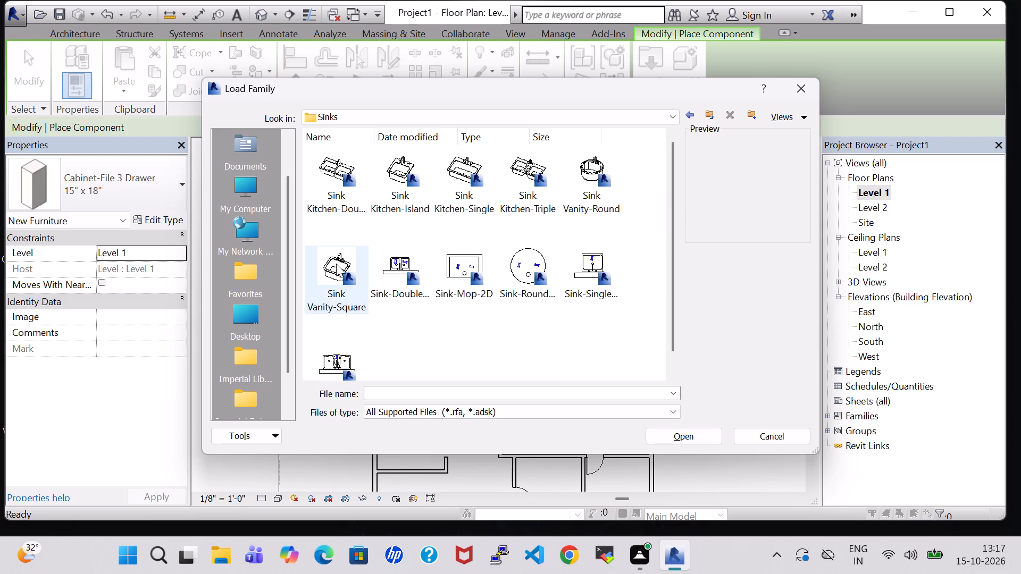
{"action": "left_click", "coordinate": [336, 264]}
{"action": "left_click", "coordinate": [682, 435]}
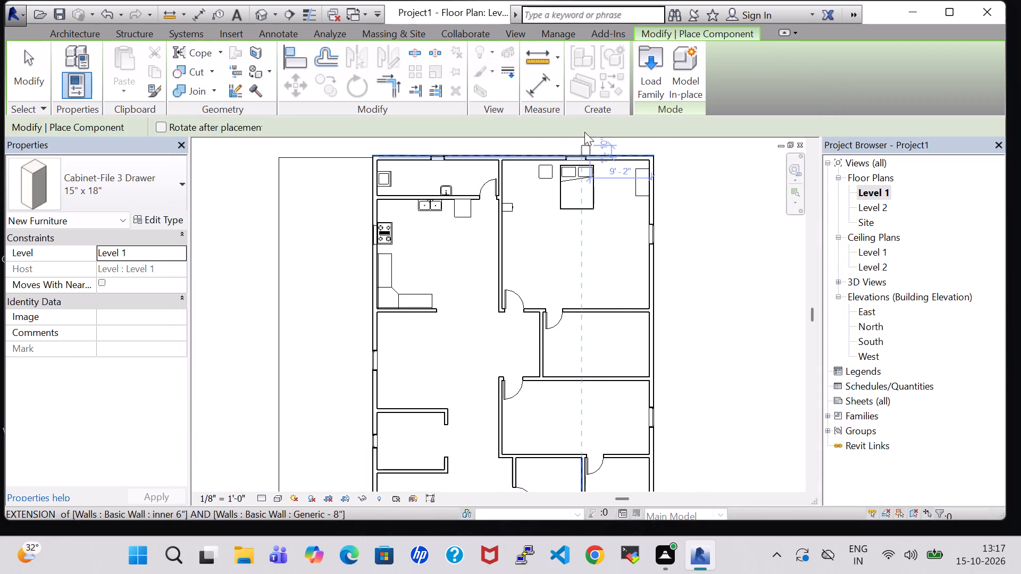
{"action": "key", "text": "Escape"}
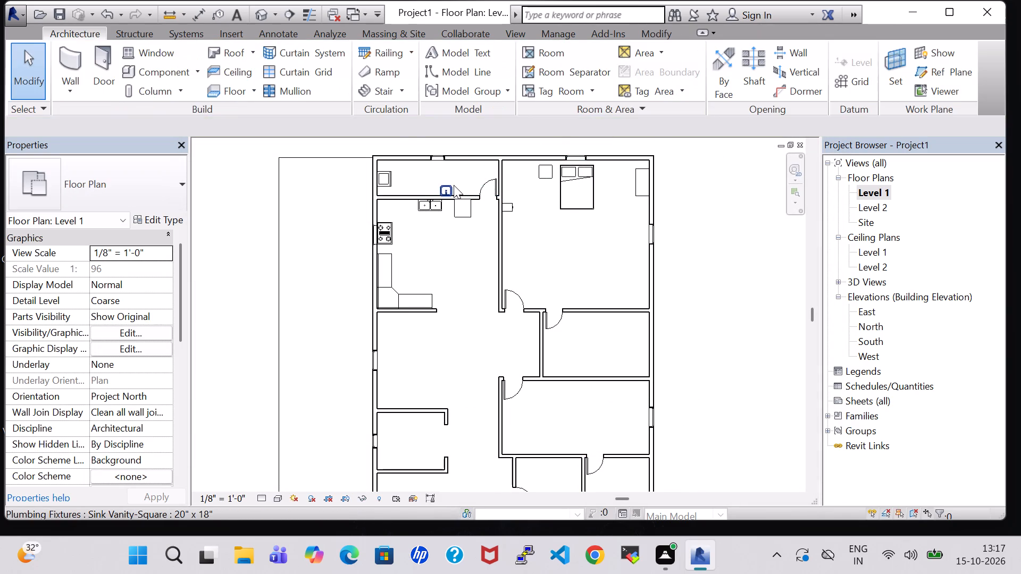
Create a similar 20" x 18" vanity sink, rotated 180°, against the south wall of the room below the bedroom, about 2' 7" from its west wall.
{"action": "left_click", "coordinate": [446, 185]}
{"action": "right_click", "coordinate": [446, 185]}
{"action": "left_click", "coordinate": [521, 286]}
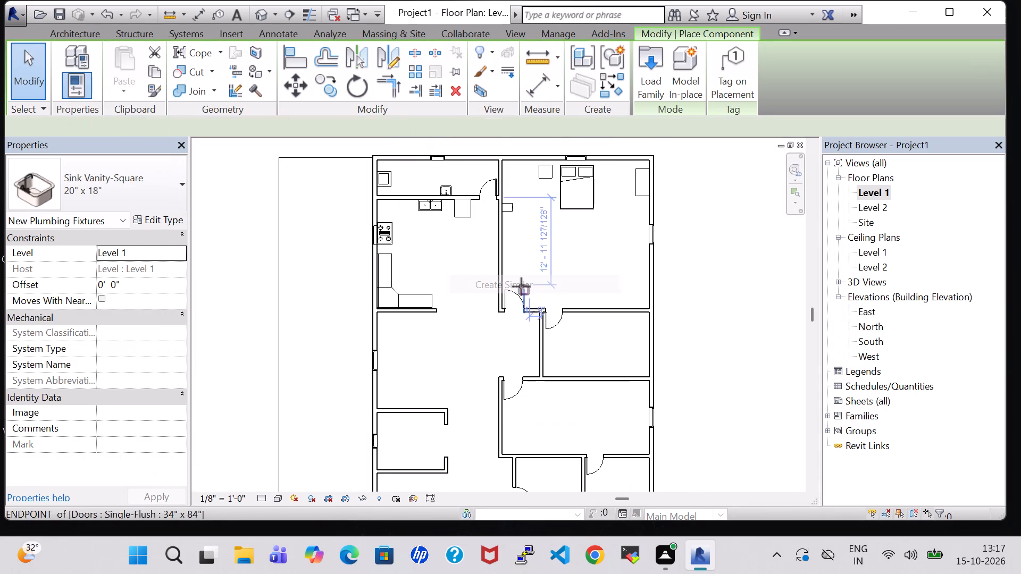
{"action": "scroll", "coordinate": [581, 361], "scroll_direction": "up", "scroll_amount": 7}
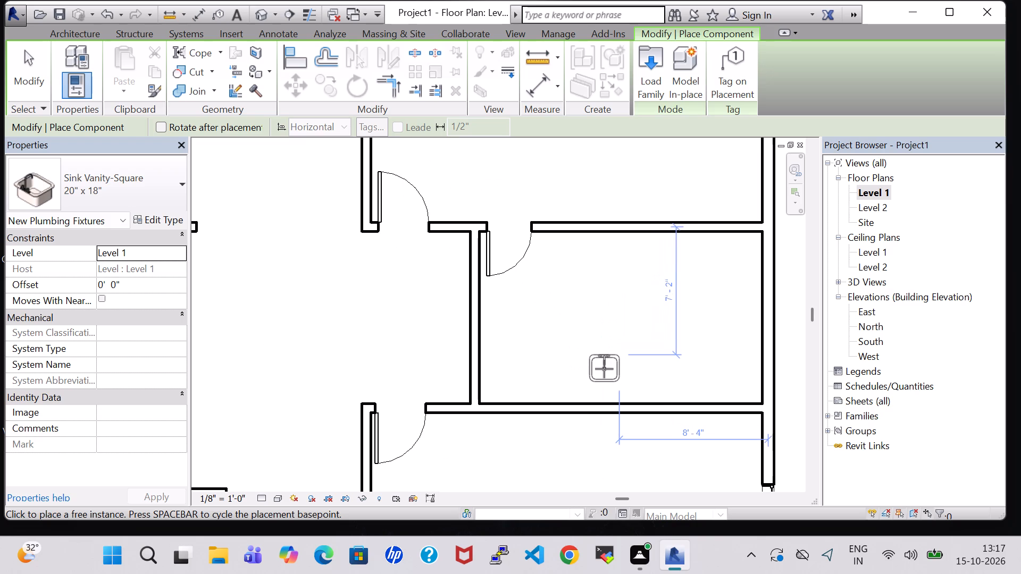
{"action": "key", "text": "space"}
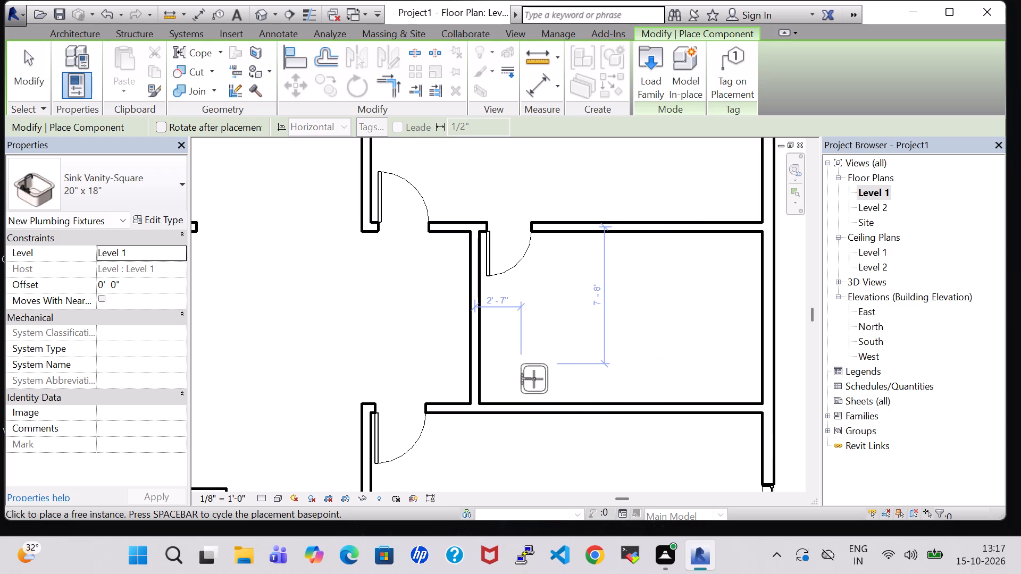
{"action": "key", "text": "space"}
{"action": "left_click", "coordinate": [537, 387]}
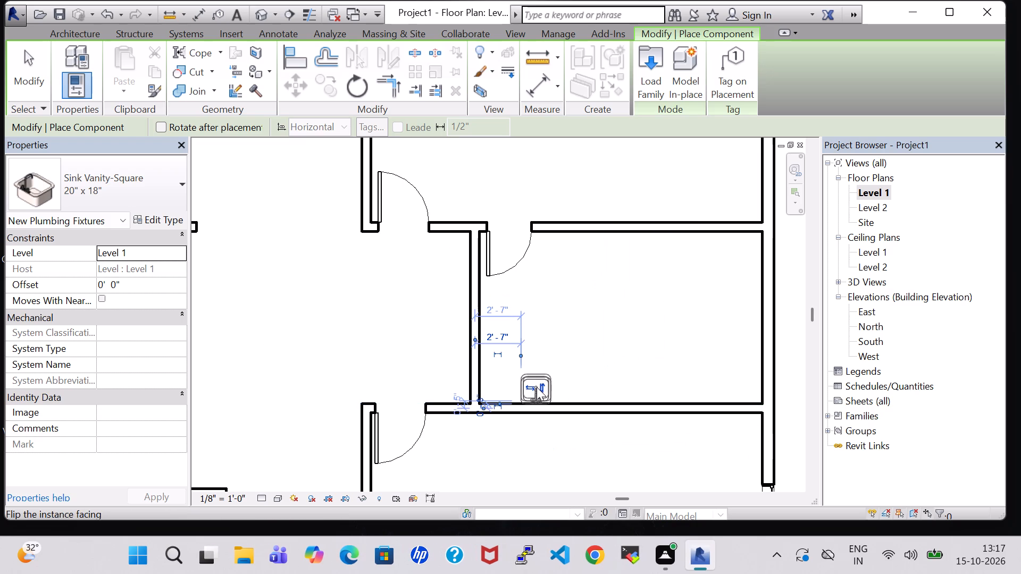
{"action": "key", "text": "Escape"}
{"action": "key", "text": "Escape"}
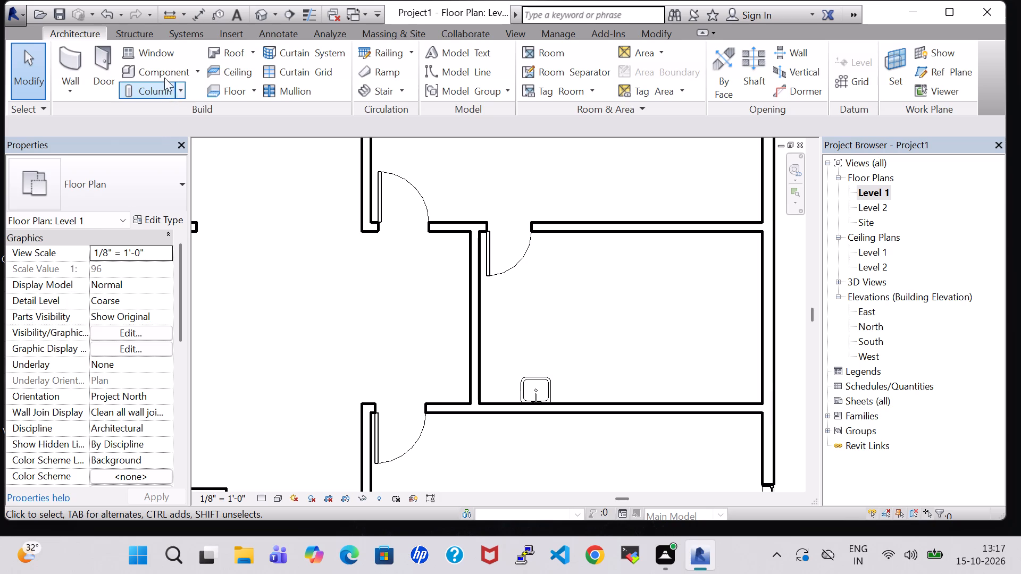
Load the Toilet-Domestic-3D family from the Plumbing, Architectural, Fixtures, Water Closets library folder.
{"action": "left_click", "coordinate": [161, 66]}
{"action": "left_click", "coordinate": [647, 77]}
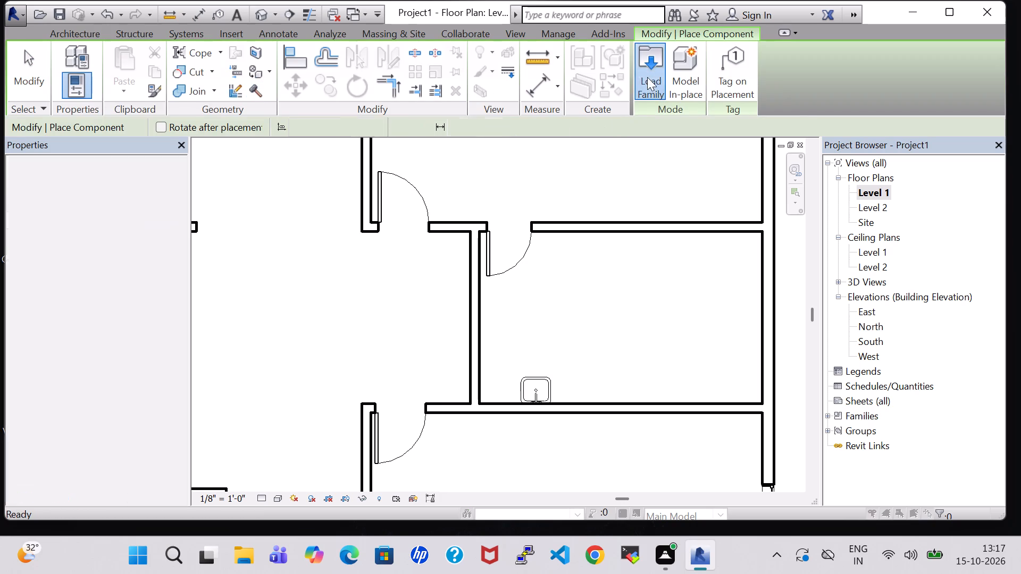
{"action": "left_click", "coordinate": [595, 356]}
{"action": "key", "text": "p"}
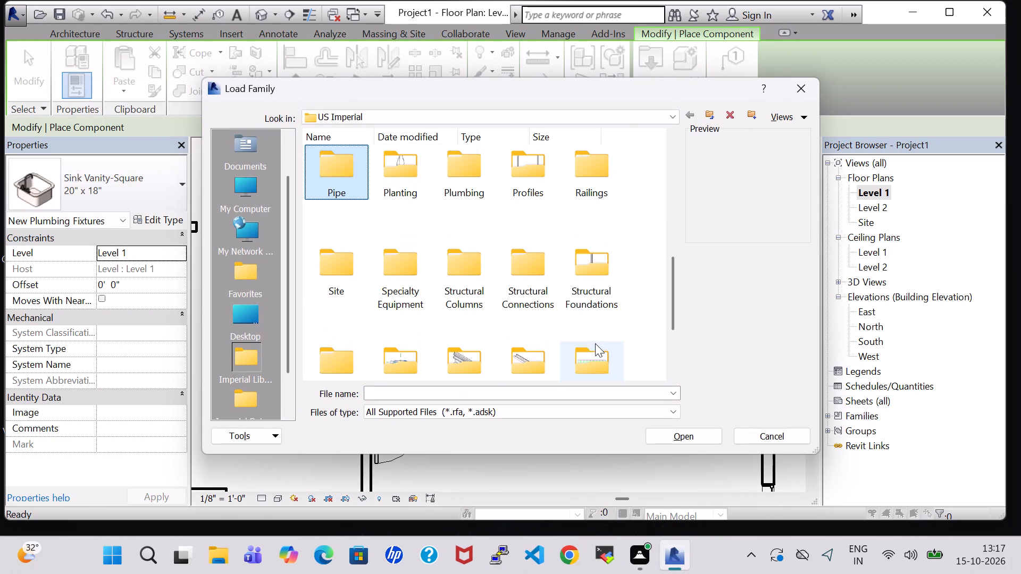
{"action": "double_click", "coordinate": [465, 191]}
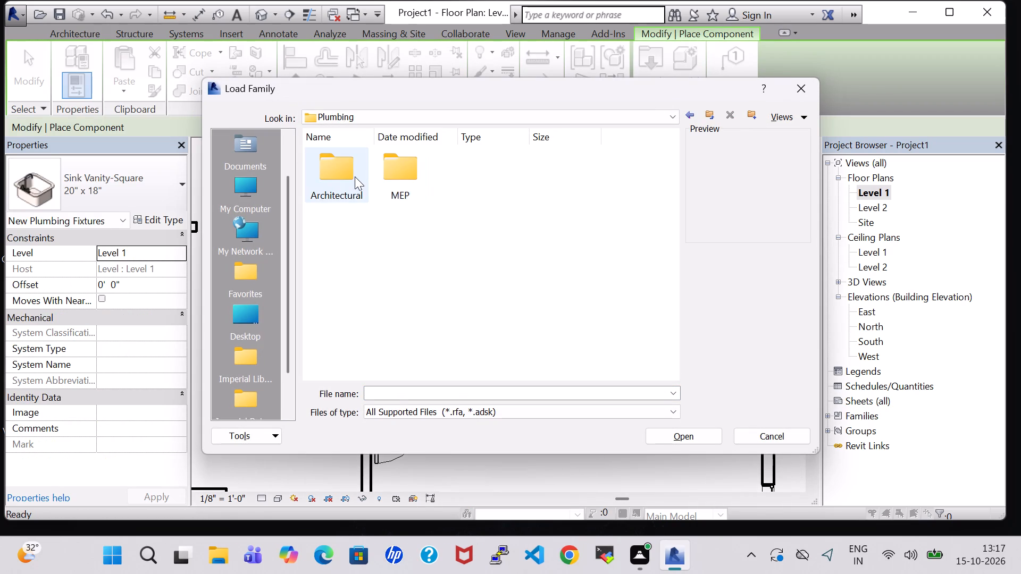
{"action": "double_click", "coordinate": [355, 176]}
{"action": "double_click", "coordinate": [389, 196]}
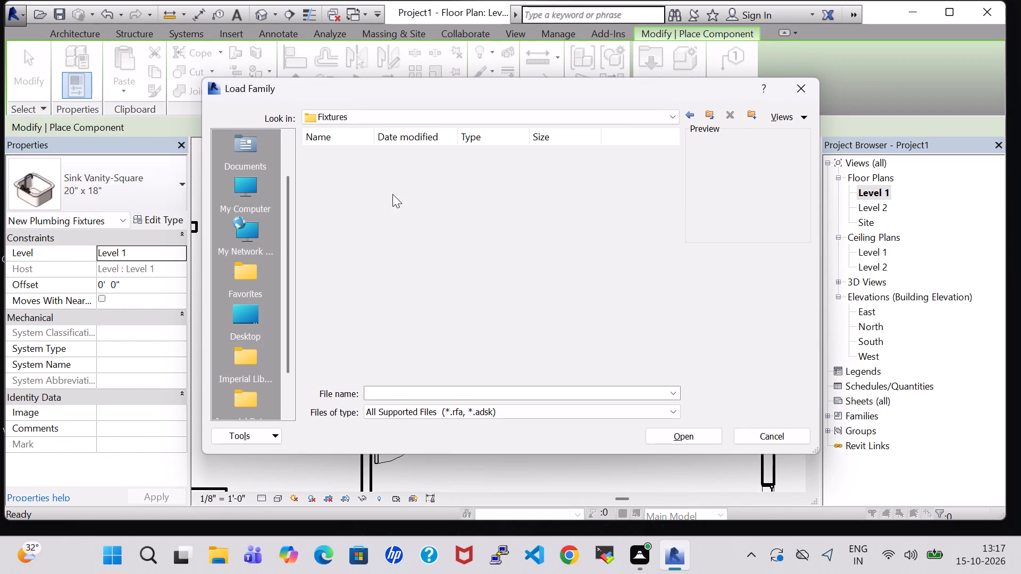
{"action": "double_click", "coordinate": [587, 177]}
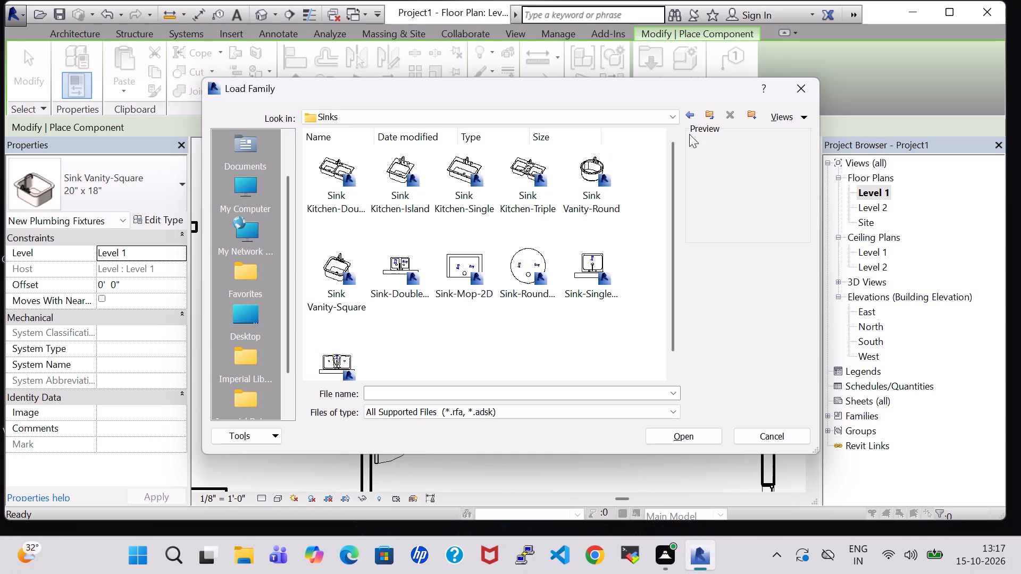
{"action": "left_click", "coordinate": [683, 117]}
{"action": "left_click", "coordinate": [695, 112]}
{"action": "left_click", "coordinate": [691, 112]}
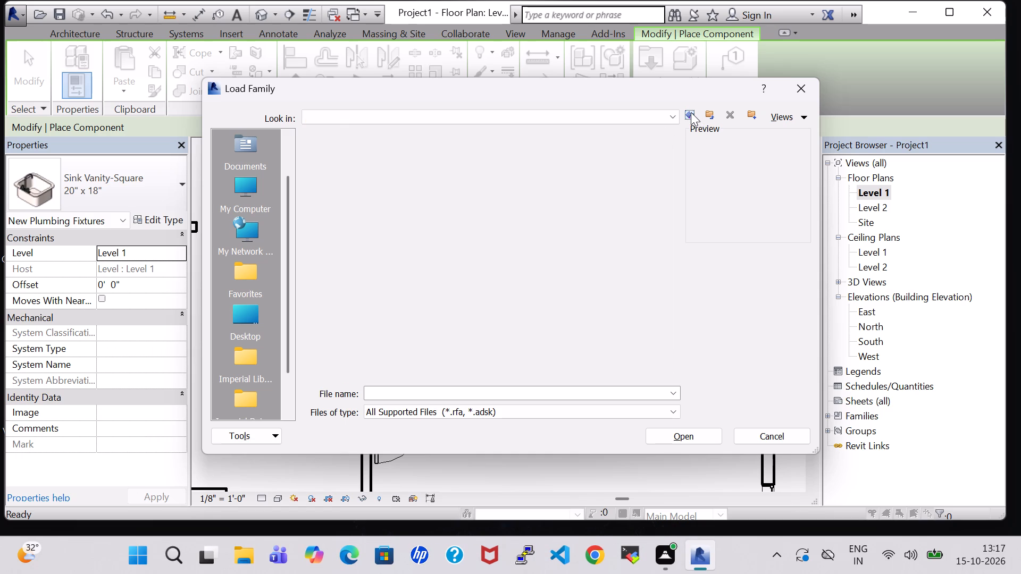
{"action": "double_click", "coordinate": [413, 277]}
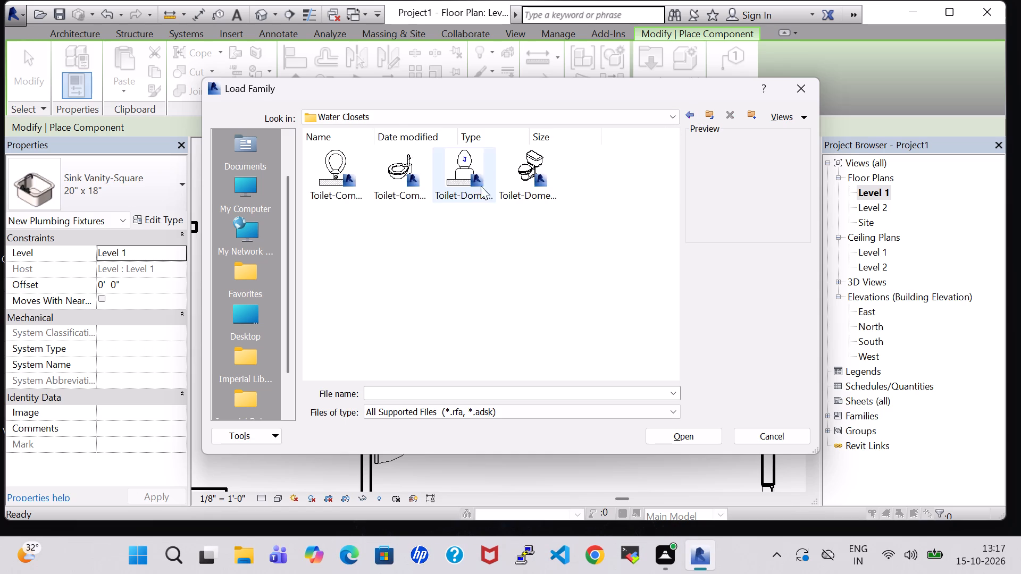
{"action": "left_click", "coordinate": [523, 175]}
{"action": "left_click", "coordinate": [701, 433]}
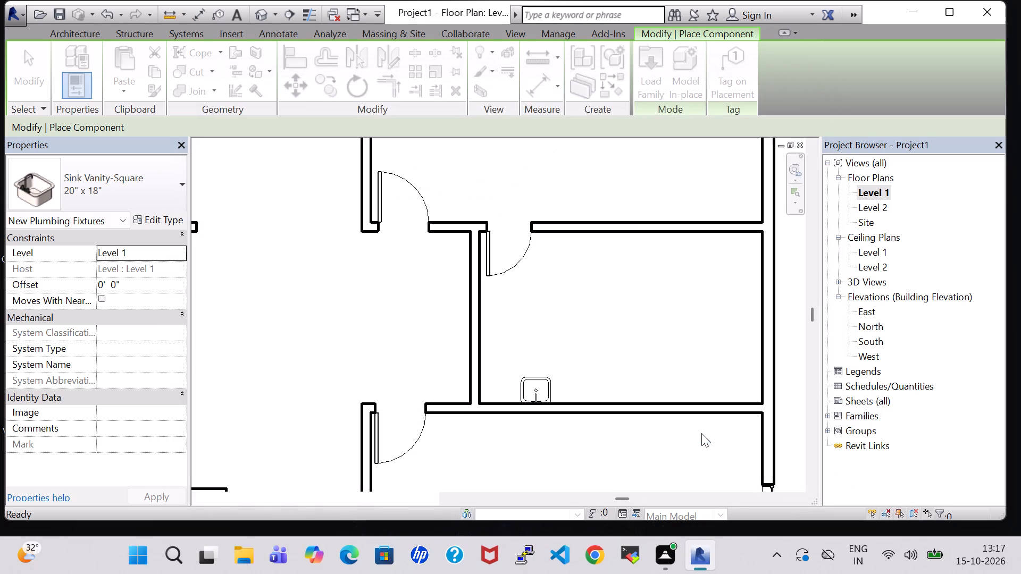
Place the toilet, rotated 180°, against the bathroom's south wall east of the vanity sink, about 8' 4" from the west wall.
{"action": "key", "text": "space"}
{"action": "key", "text": "space"}
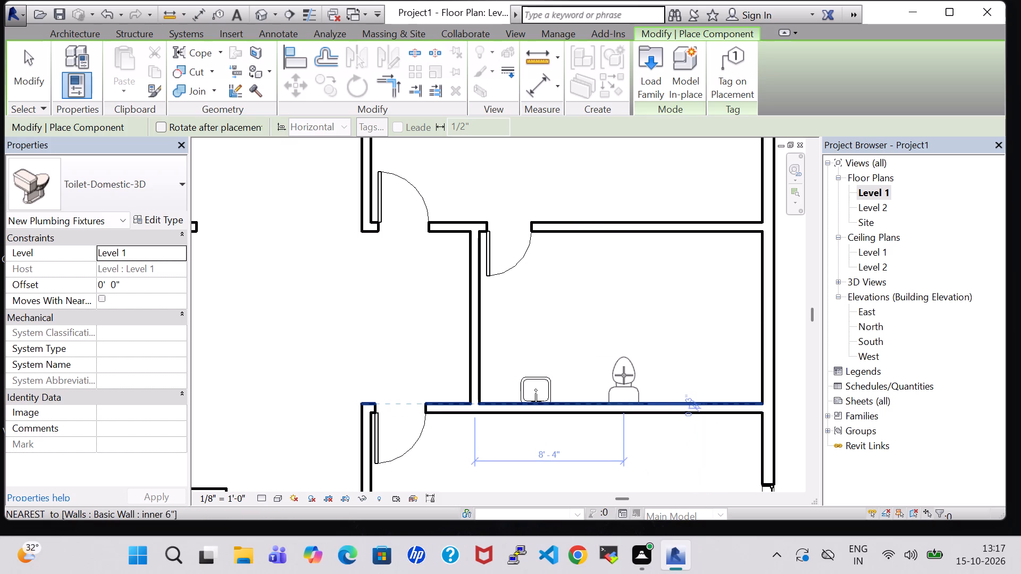
{"action": "left_click", "coordinate": [624, 375]}
{"action": "key", "text": "Escape"}
{"action": "key", "text": "Escape"}
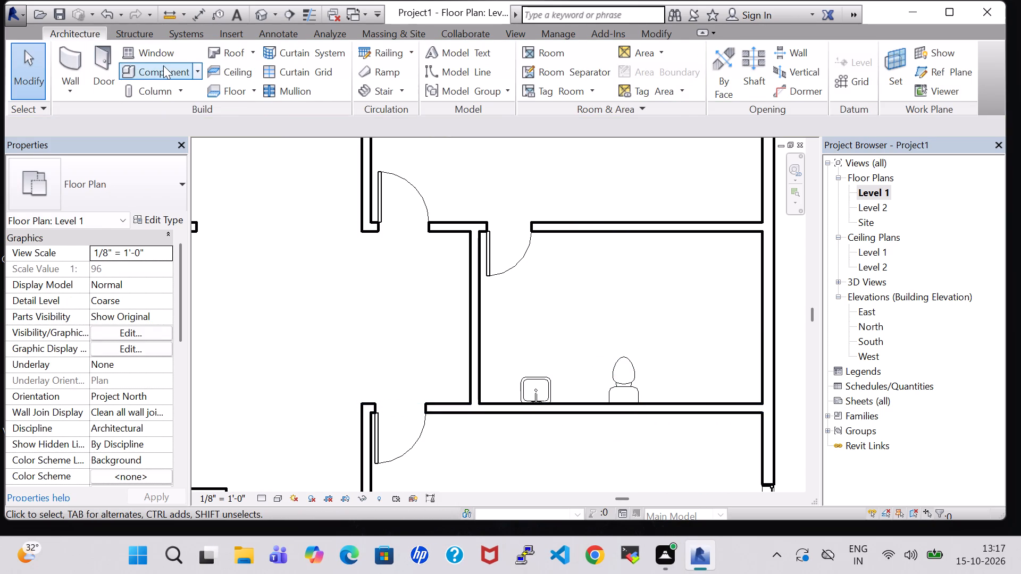
Load the Tub-Free Standing-3D family from the Plumbing, Architectural, Fixtures, Bathtubs library folder.
{"action": "left_click", "coordinate": [163, 65]}
{"action": "left_click", "coordinate": [639, 66]}
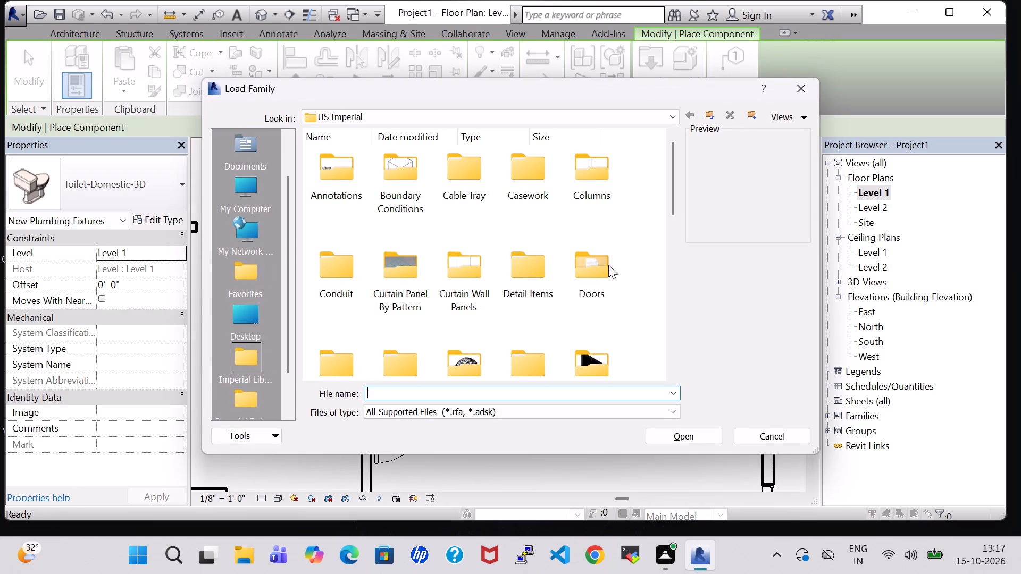
{"action": "left_click", "coordinate": [602, 352]}
{"action": "key", "text": "p"}
{"action": "double_click", "coordinate": [462, 185]}
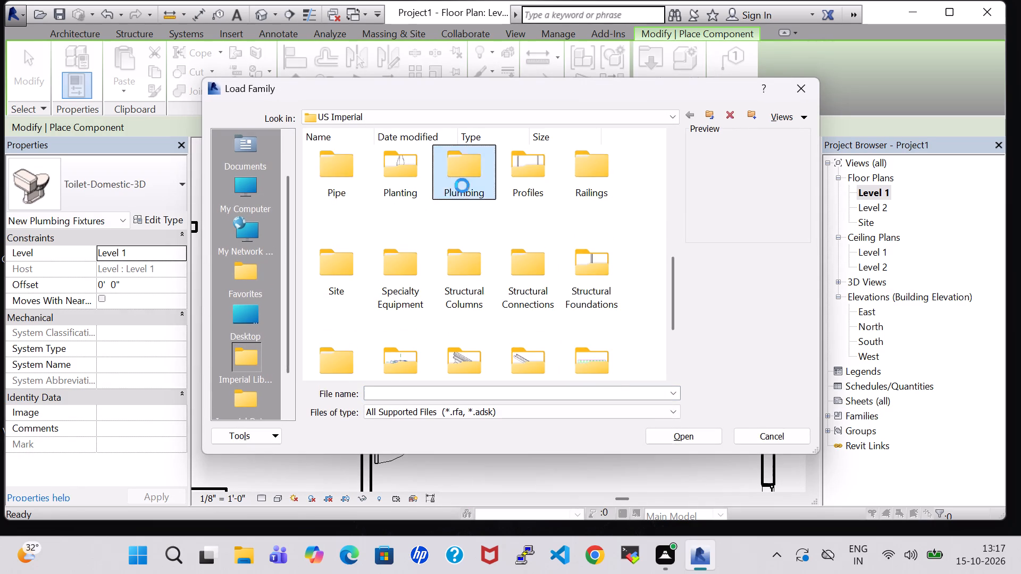
{"action": "double_click", "coordinate": [358, 174]}
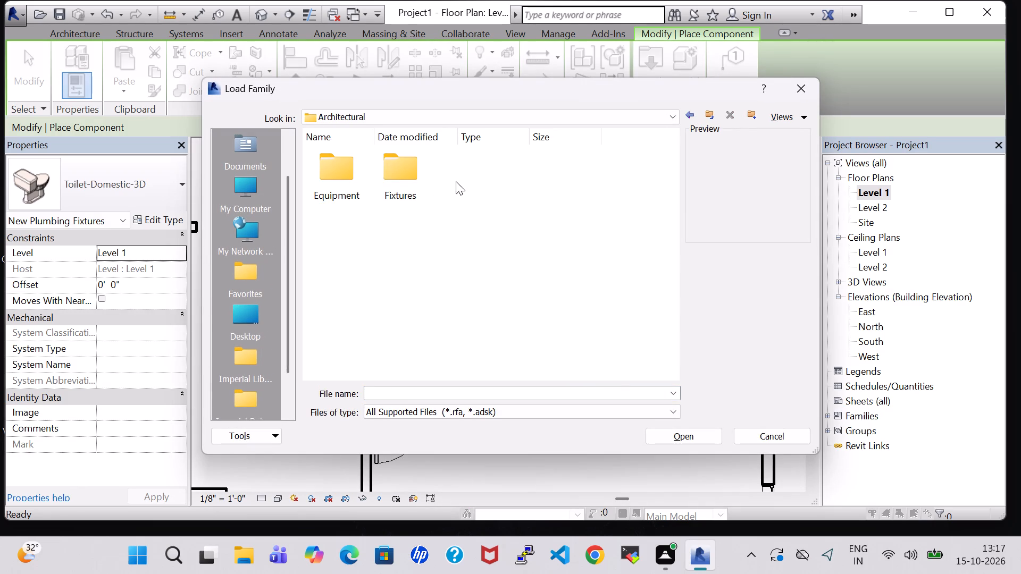
{"action": "double_click", "coordinate": [403, 178]}
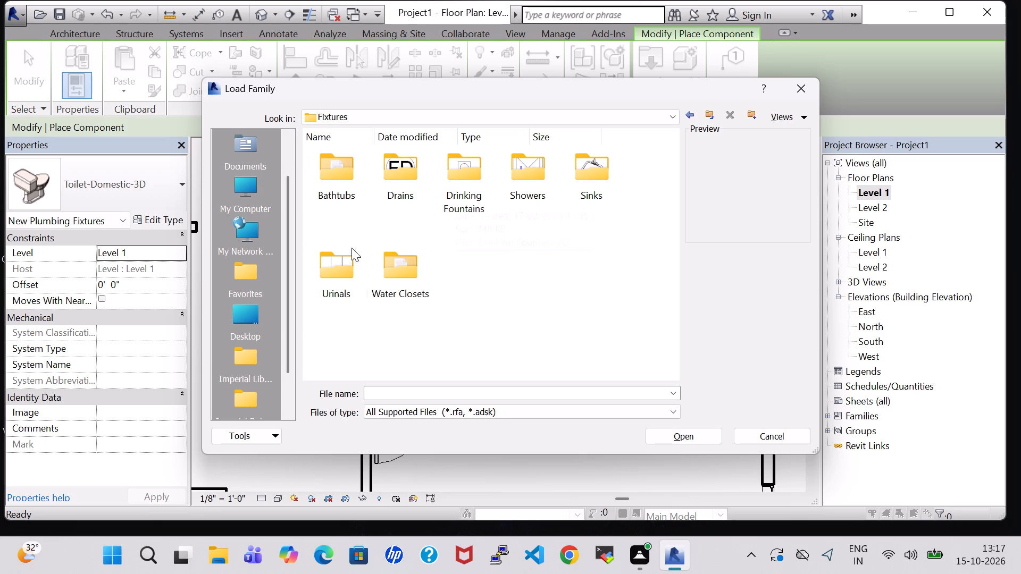
{"action": "double_click", "coordinate": [354, 198]}
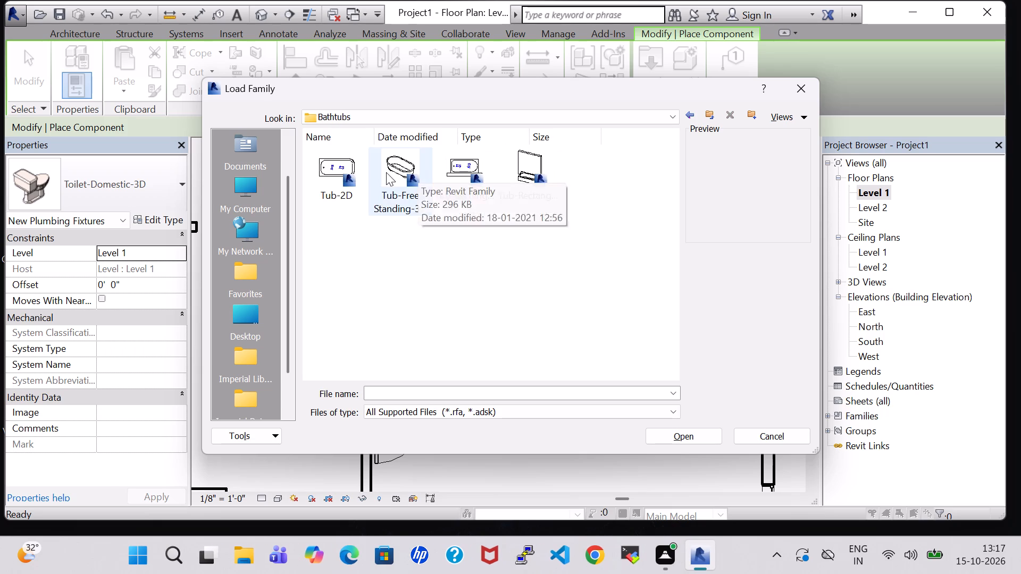
{"action": "left_click", "coordinate": [386, 172]}
{"action": "left_click", "coordinate": [709, 436]}
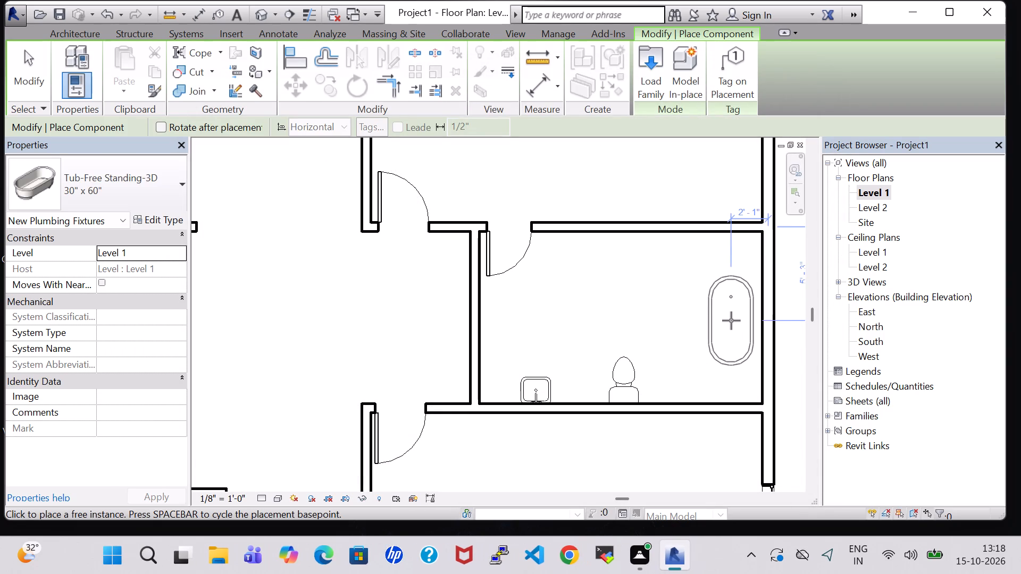
Place the 30" x 60" free-standing tub lengthwise along the bathroom's east wall, its centre about 2' 1" from that wall.
{"action": "left_click", "coordinate": [731, 320]}
{"action": "key", "text": "Escape"}
{"action": "key", "text": "Escape"}
In 3D, create a floor drain similar to the utility room's round one, placed on the Level 1 work plane between the bathroom's tub and toilet.
{"action": "scroll", "coordinate": [731, 320], "scroll_direction": "down", "scroll_amount": 2}
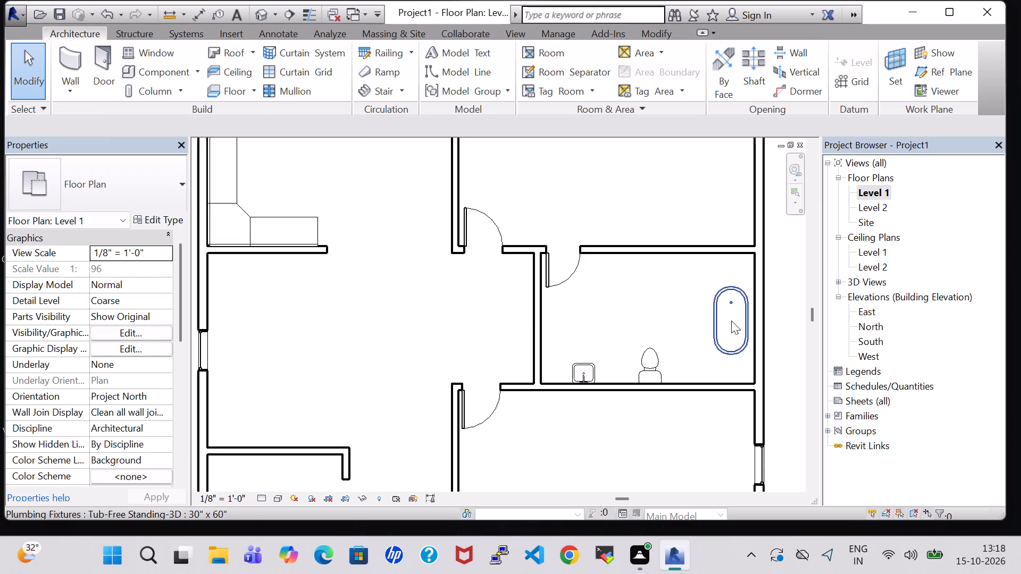
{"action": "scroll", "coordinate": [731, 320], "scroll_direction": "down", "scroll_amount": 2}
{"action": "left_click", "coordinate": [660, 322]}
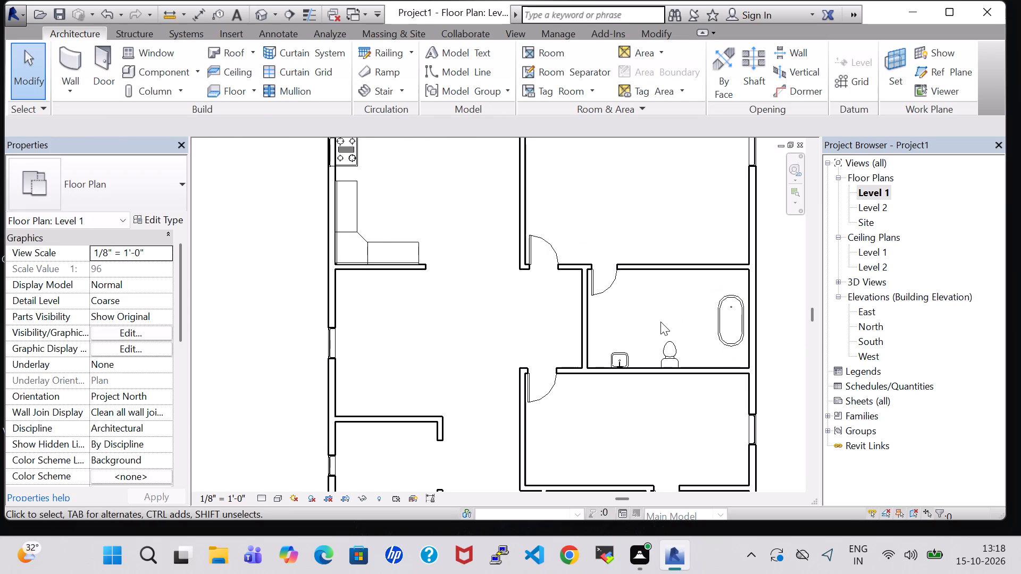
{"action": "scroll", "coordinate": [660, 322], "scroll_direction": "down", "scroll_amount": 2}
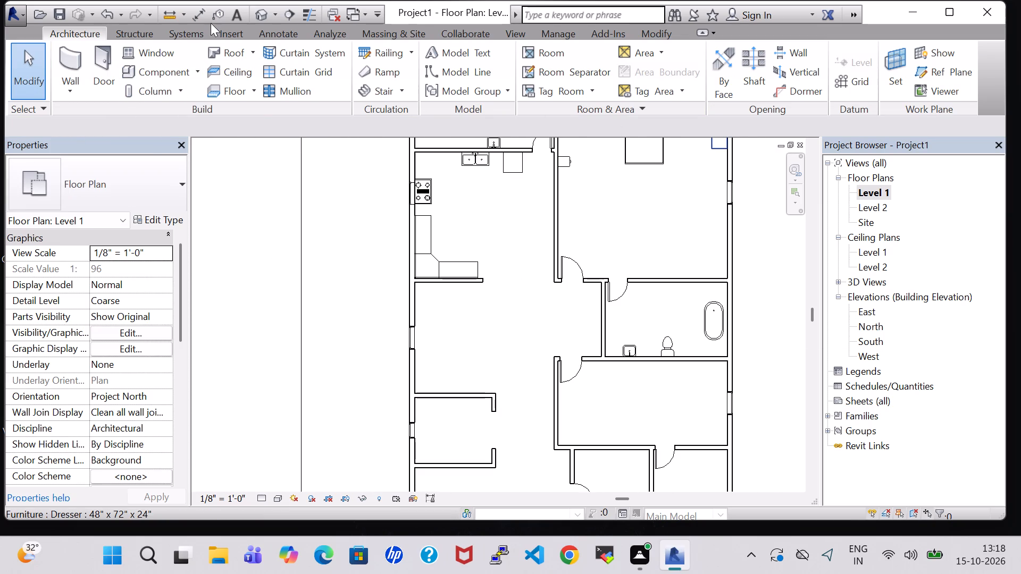
{"action": "left_click", "coordinate": [268, 16]}
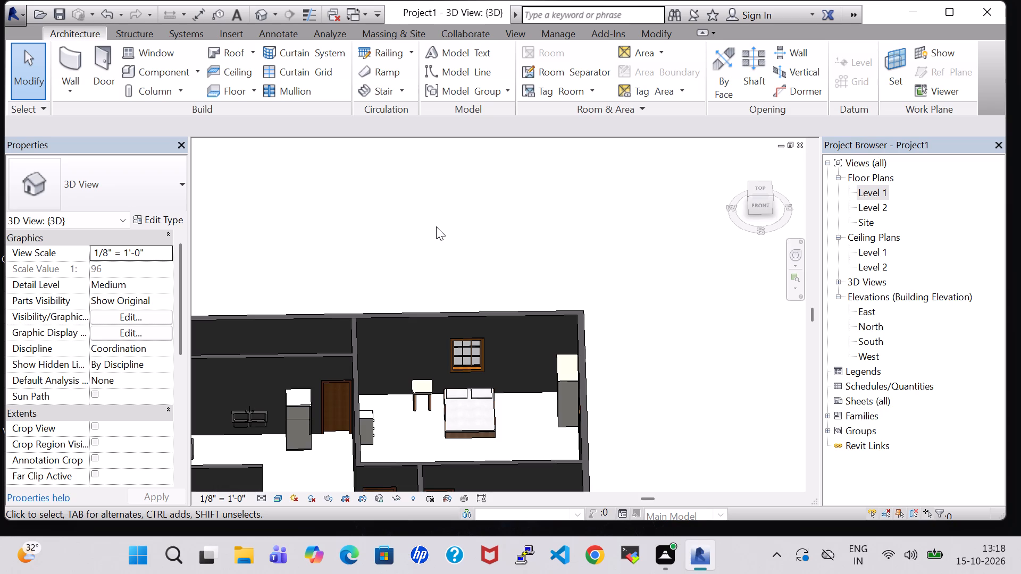
{"action": "middle_click_drag", "start_coordinate": [436, 222], "coordinate": [445, 296], "text": "shift"}
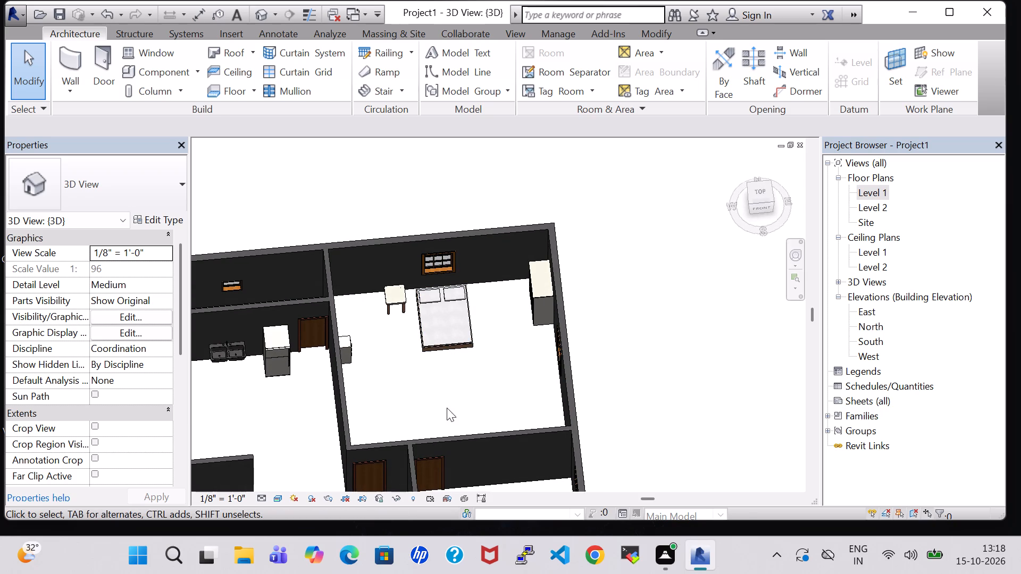
{"action": "middle_click_drag", "start_coordinate": [279, 174], "coordinate": [338, 269]}
{"action": "middle_click_drag", "start_coordinate": [308, 297], "coordinate": [359, 297]}
{"action": "scroll", "coordinate": [308, 297], "scroll_direction": "up", "scroll_amount": 1}
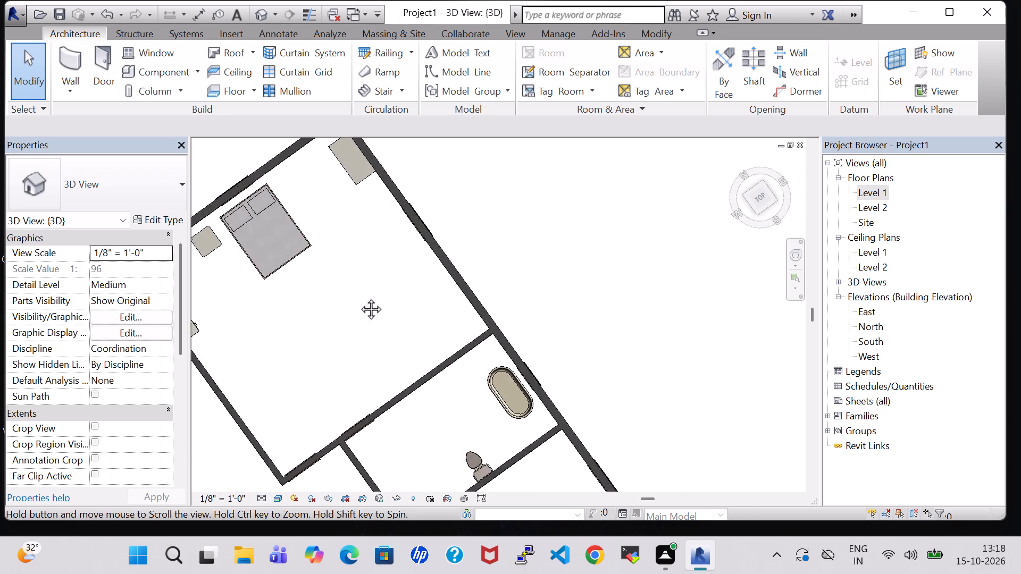
{"action": "middle_click_drag", "start_coordinate": [359, 297], "coordinate": [511, 299]}
{"action": "middle_click_drag", "start_coordinate": [255, 339], "coordinate": [392, 296]}
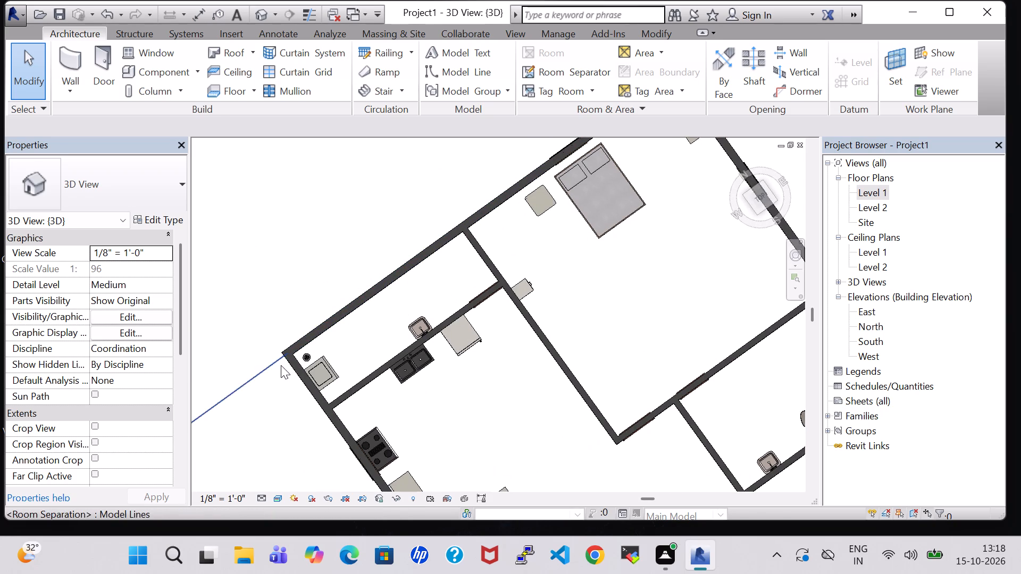
{"action": "left_click", "coordinate": [305, 361]}
{"action": "right_click", "coordinate": [305, 361]}
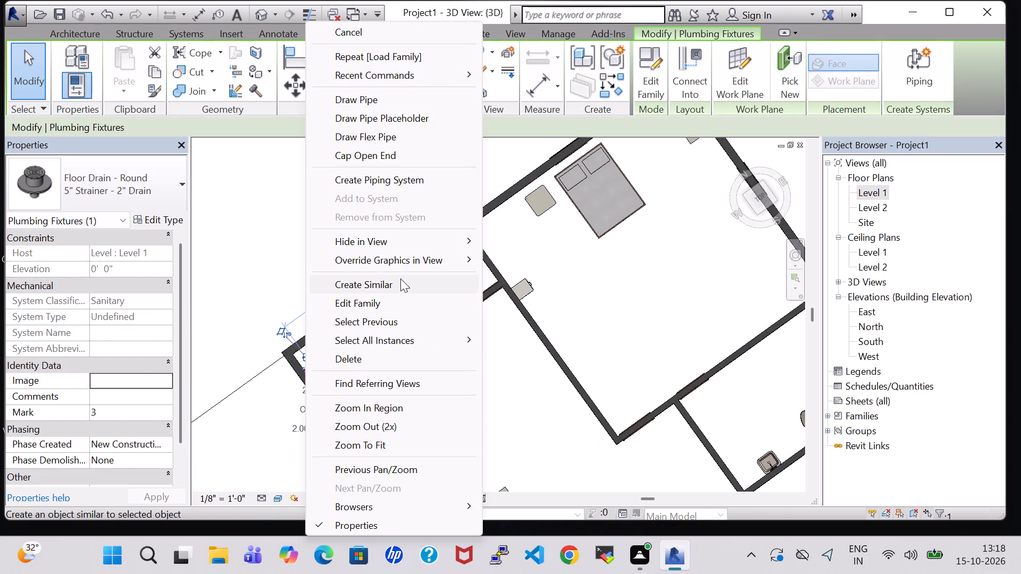
{"action": "left_click", "coordinate": [400, 278]}
{"action": "middle_click_drag", "start_coordinate": [589, 299], "coordinate": [365, 300]}
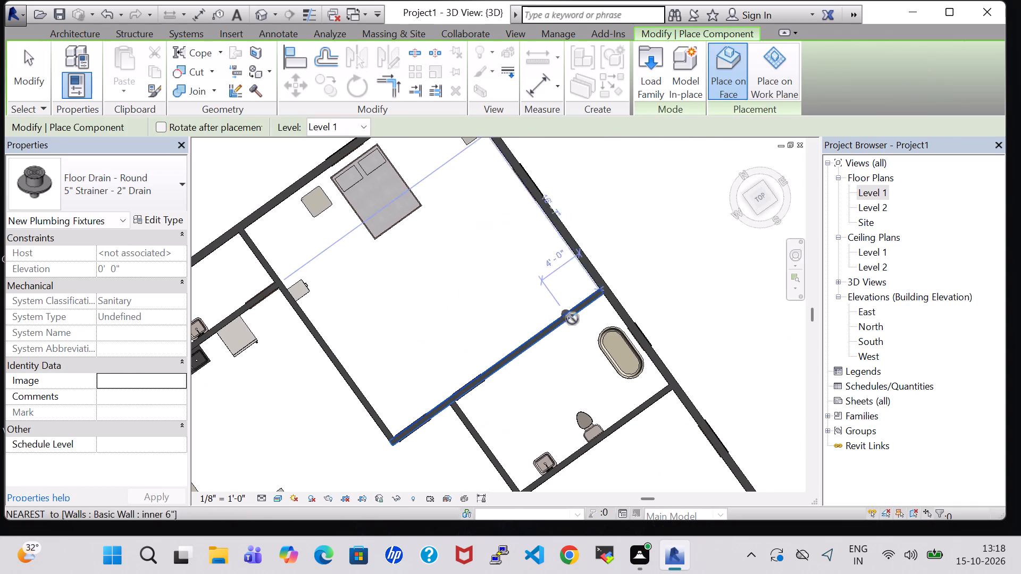
{"action": "left_click", "coordinate": [773, 62]}
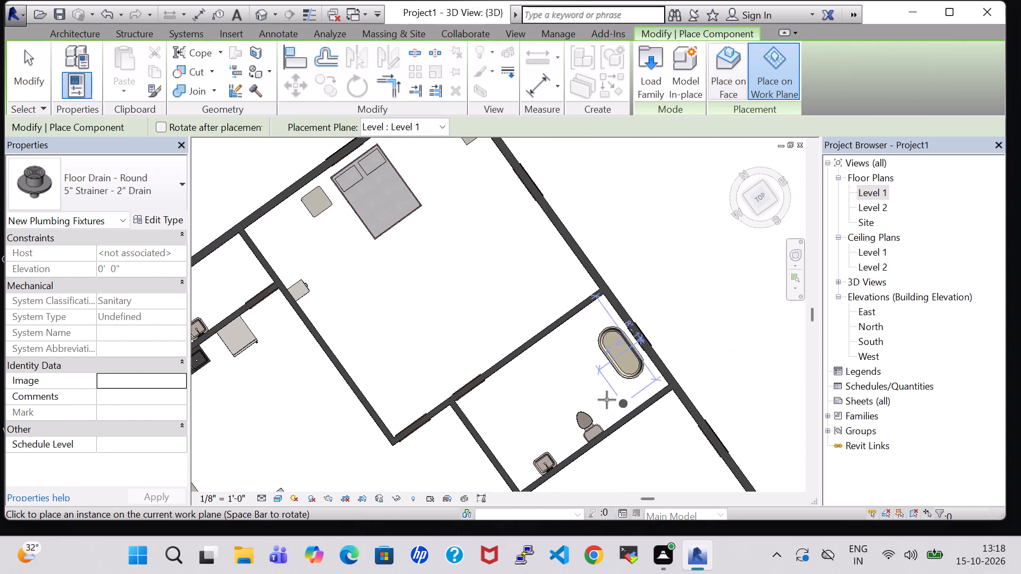
{"action": "scroll", "coordinate": [626, 393], "scroll_direction": "up", "scroll_amount": 3}
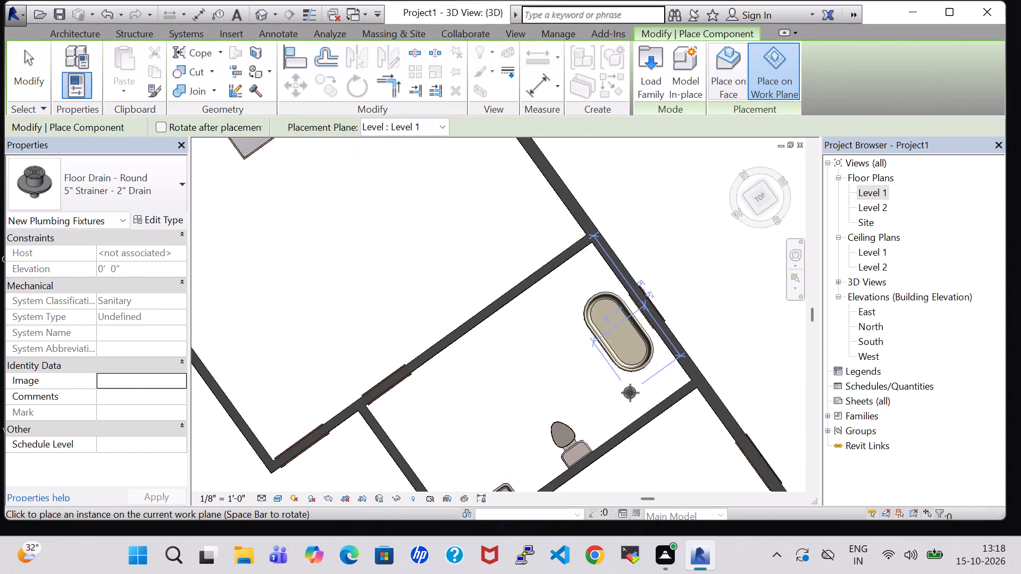
{"action": "left_click", "coordinate": [628, 395]}
{"action": "key", "text": "Escape"}
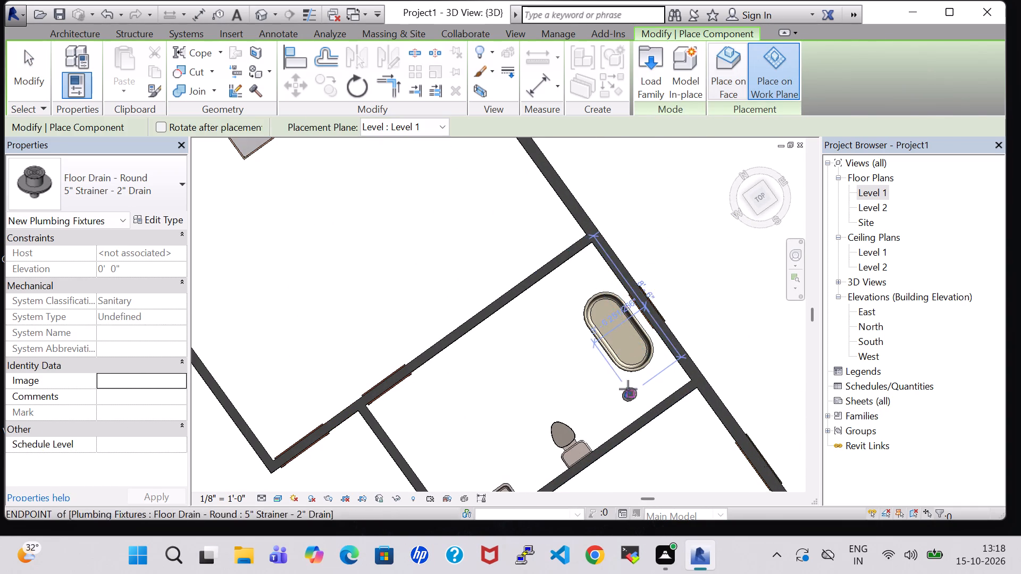
{"action": "key", "text": "Escape"}
In the Level 1 floor plan, nudge the wall between the furnished bedroom and the bathroom about 2' north.
{"action": "double_click", "coordinate": [883, 195]}
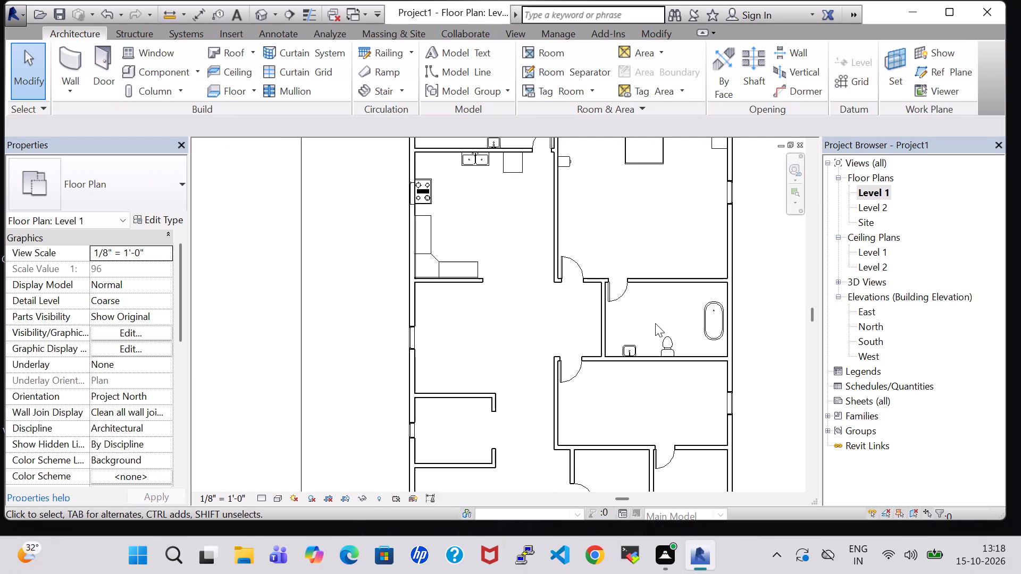
{"action": "scroll", "coordinate": [655, 323], "scroll_direction": "down", "scroll_amount": 2}
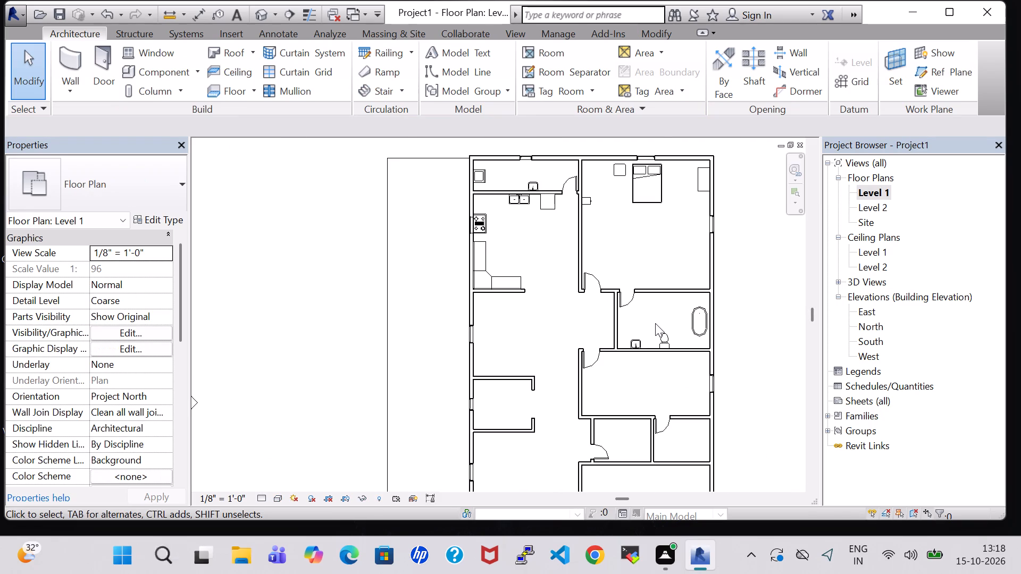
{"action": "left_click", "coordinate": [740, 343]}
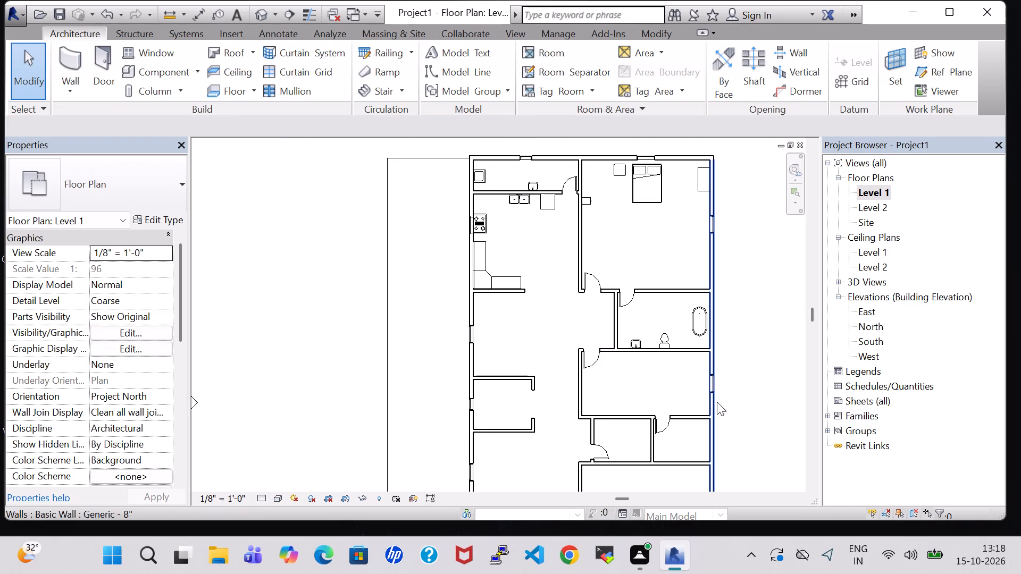
{"action": "middle_click_drag", "start_coordinate": [640, 372], "coordinate": [612, 336]}
{"action": "scroll", "coordinate": [616, 336], "scroll_direction": "up", "scroll_amount": 2}
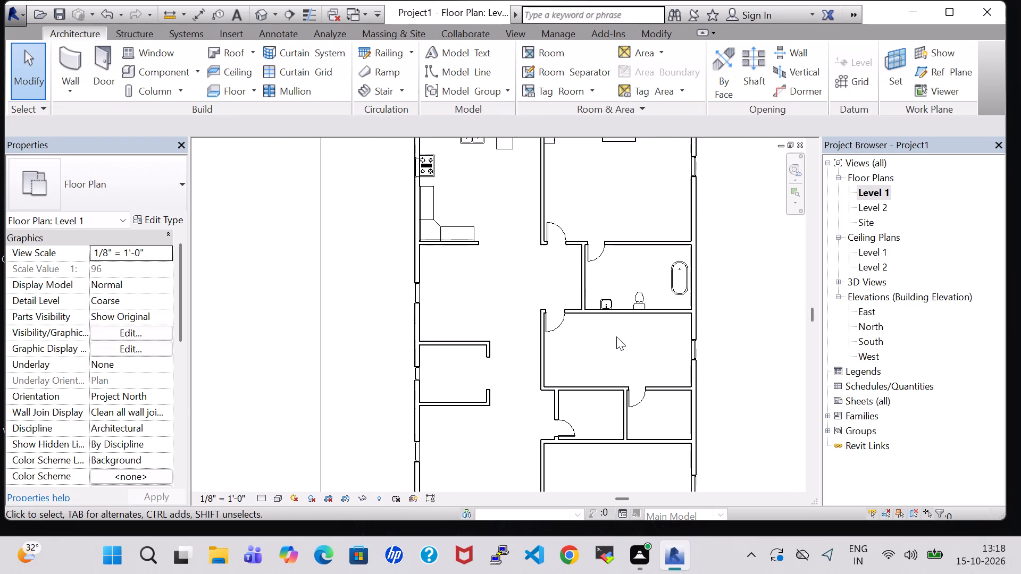
{"action": "scroll", "coordinate": [616, 336], "scroll_direction": "down", "scroll_amount": 3}
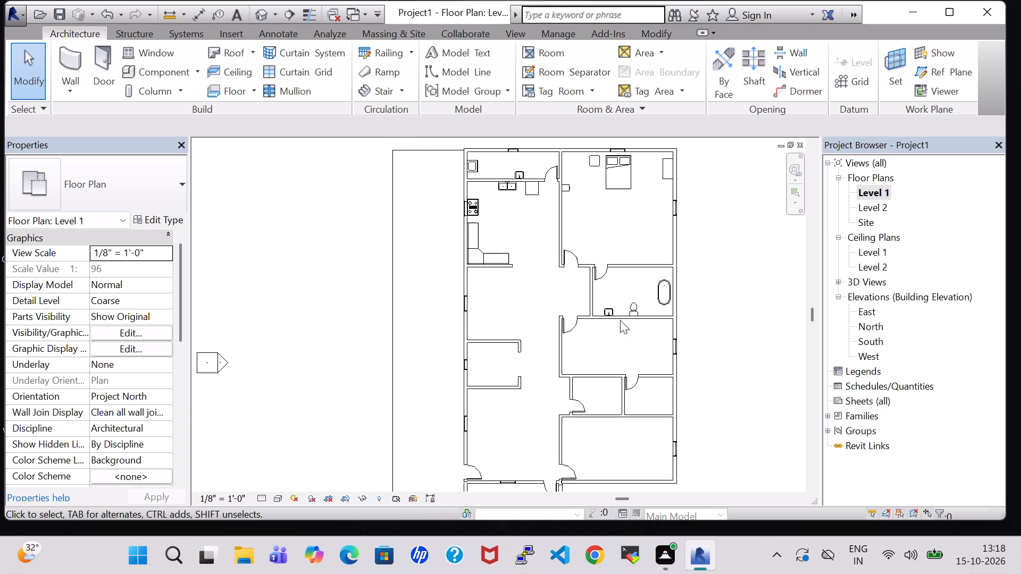
{"action": "left_click", "coordinate": [624, 263]}
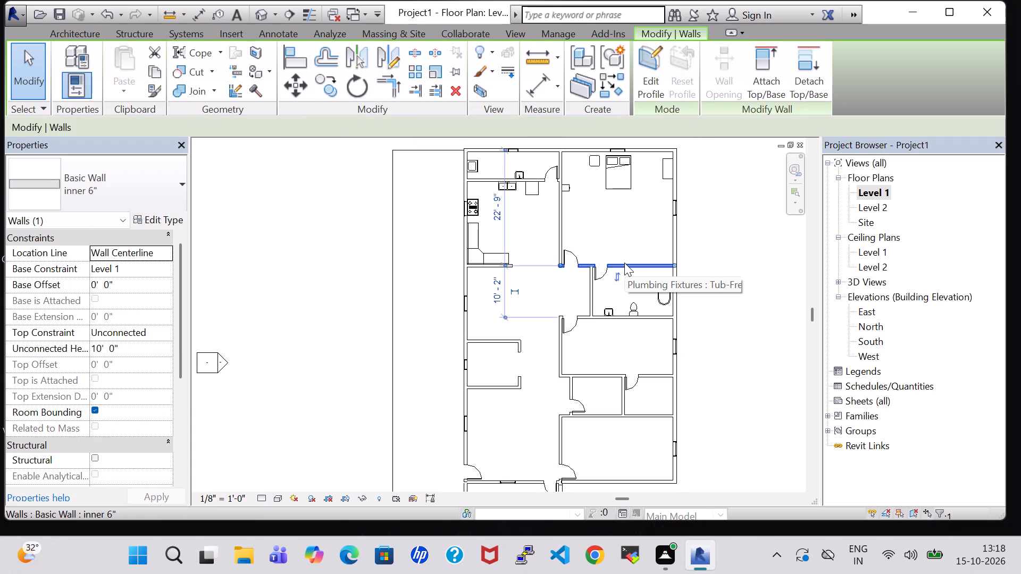
{"action": "key", "text": "Up"}
{"action": "key", "text": "Up"}
{"action": "key", "text": "Up"}
{"action": "key", "text": "Up"}
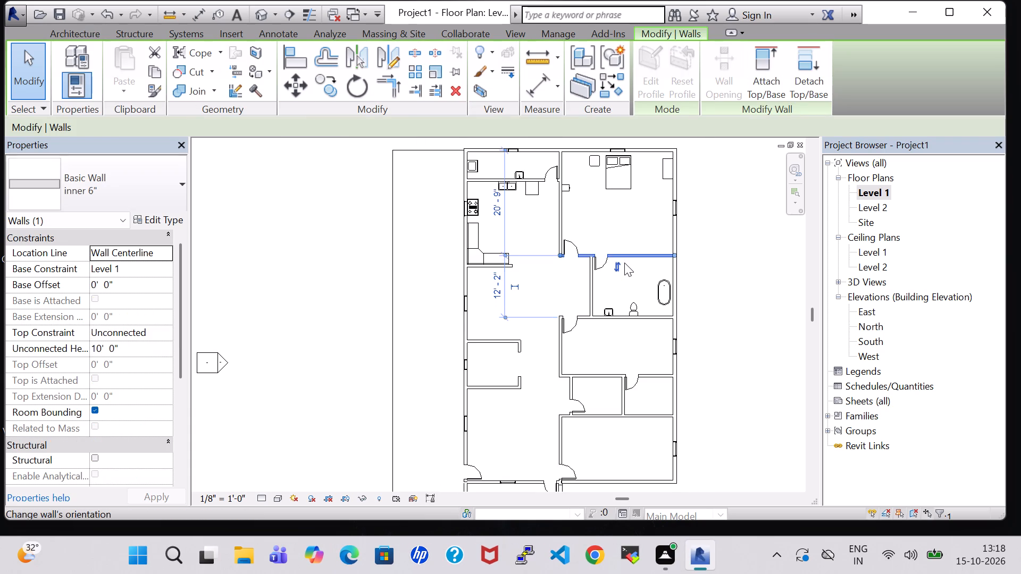
Finish shifting the bathroom's north wall northward, and nudge its south wall about 2' 8" north.
{"action": "key", "text": "Up"}
{"action": "left_click", "coordinate": [641, 320]}
{"action": "key", "text": "Up"}
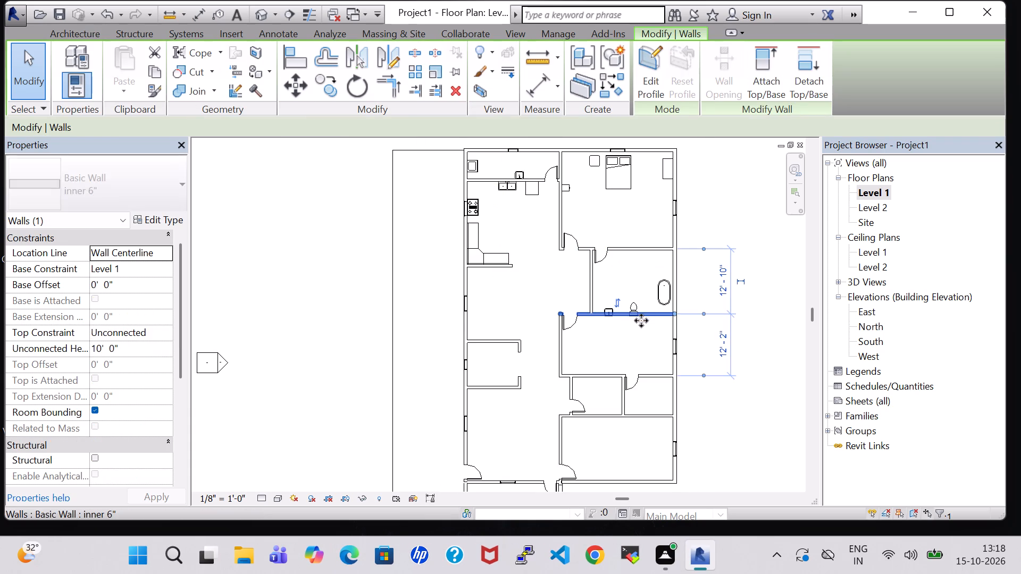
{"action": "key", "text": "Up"}
{"action": "key", "text": "Up"}
{"action": "key", "text": "Up"}
Nudge the bathroom's free-standing tub about 2' 8" north, clear of the south wall.
{"action": "left_click", "coordinate": [662, 283]}
{"action": "key", "text": "Up"}
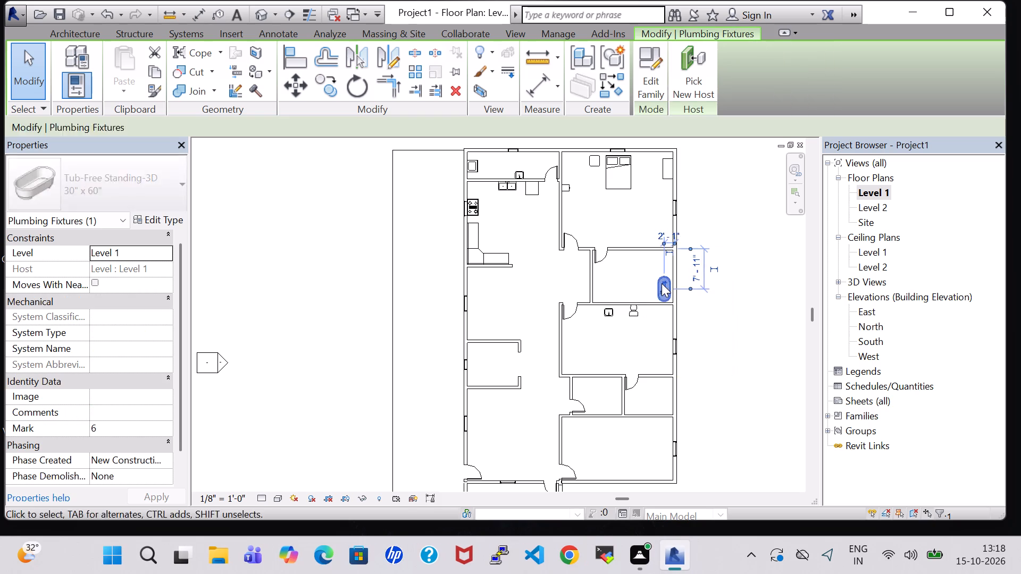
{"action": "key", "text": "Up"}
{"action": "key", "text": "Up"}
{"action": "key", "text": "Up"}
Nudge the toilet about 4' 8" north so it sits back inside the bathroom.
{"action": "left_click", "coordinate": [635, 314]}
{"action": "key", "text": "Up"}
{"action": "key", "text": "Up"}
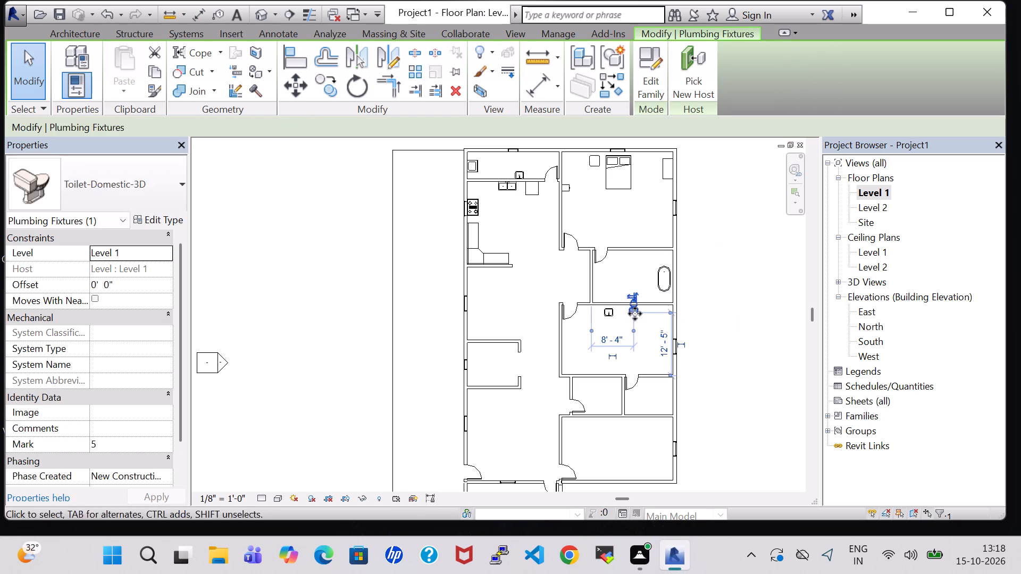
{"action": "key", "text": "Up"}
{"action": "key", "text": "Up"}
{"action": "key", "text": "Up"}
{"action": "key", "text": "Up"}
{"action": "key", "text": "Up"}
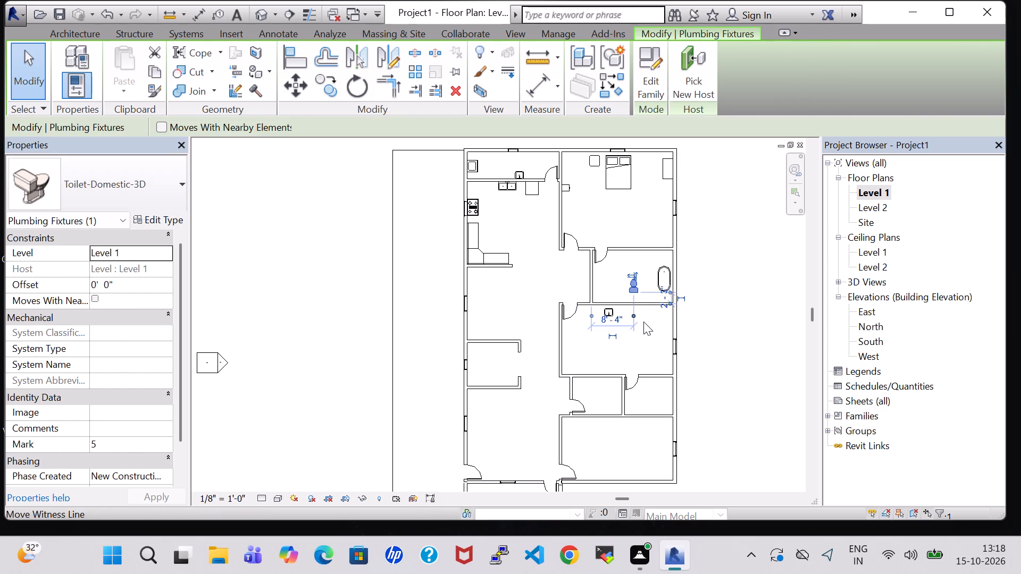
{"action": "left_click", "coordinate": [646, 324]}
Nudge the square vanity sink about 3' 4" north so it sits inside the bathroom's south wall.
{"action": "left_click", "coordinate": [606, 313]}
{"action": "key", "text": "Up"}
{"action": "key", "text": "Up"}
{"action": "key", "text": "Up"}
{"action": "key", "text": "Up"}
{"action": "key", "text": "Up"}
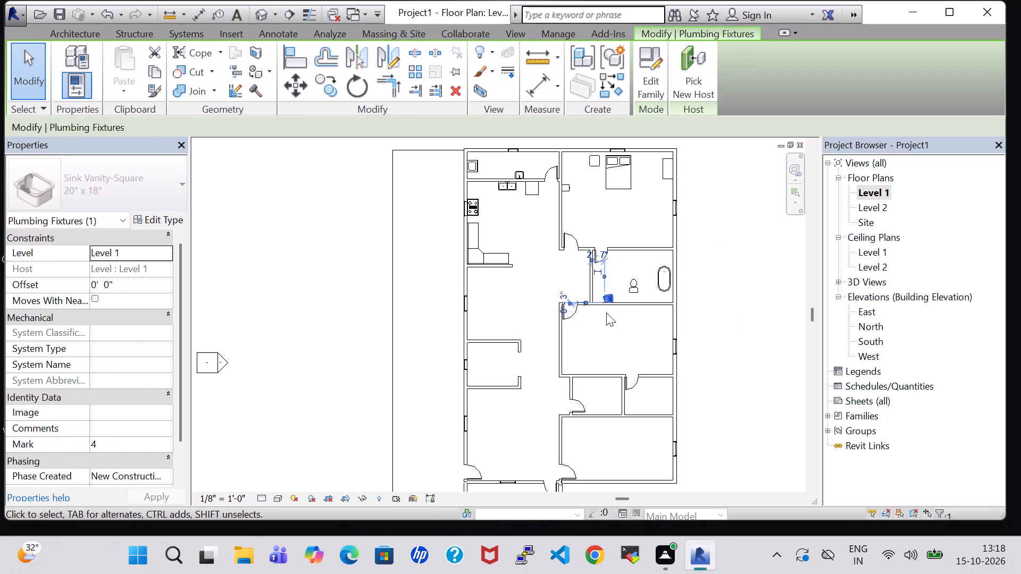
Nudge the bathroom's south wall about 2' further north.
{"action": "left_click", "coordinate": [641, 303]}
{"action": "key", "text": "Up"}
{"action": "key", "text": "Up"}
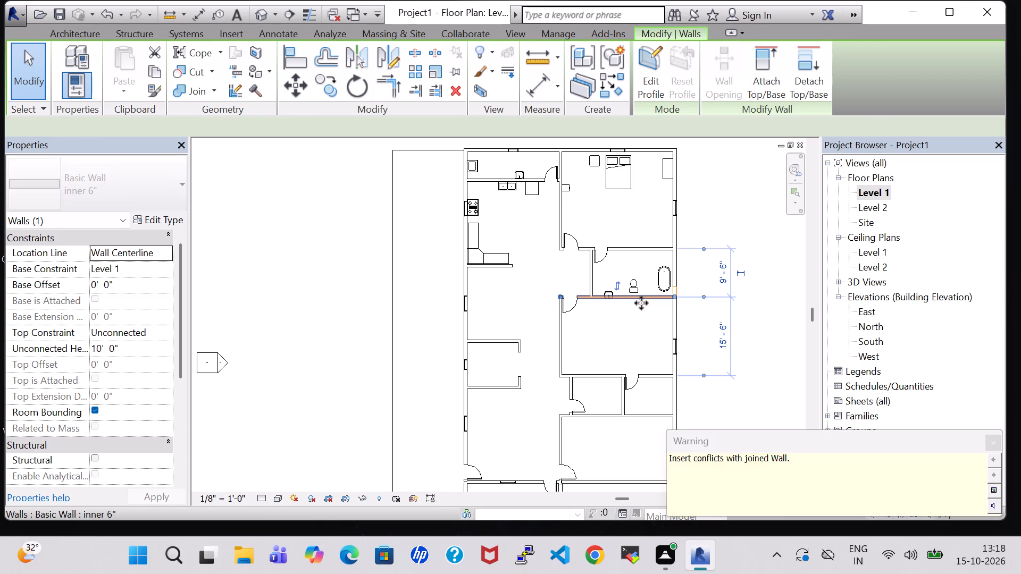
{"action": "key", "text": "Up"}
{"action": "left_click", "coordinate": [746, 334]}
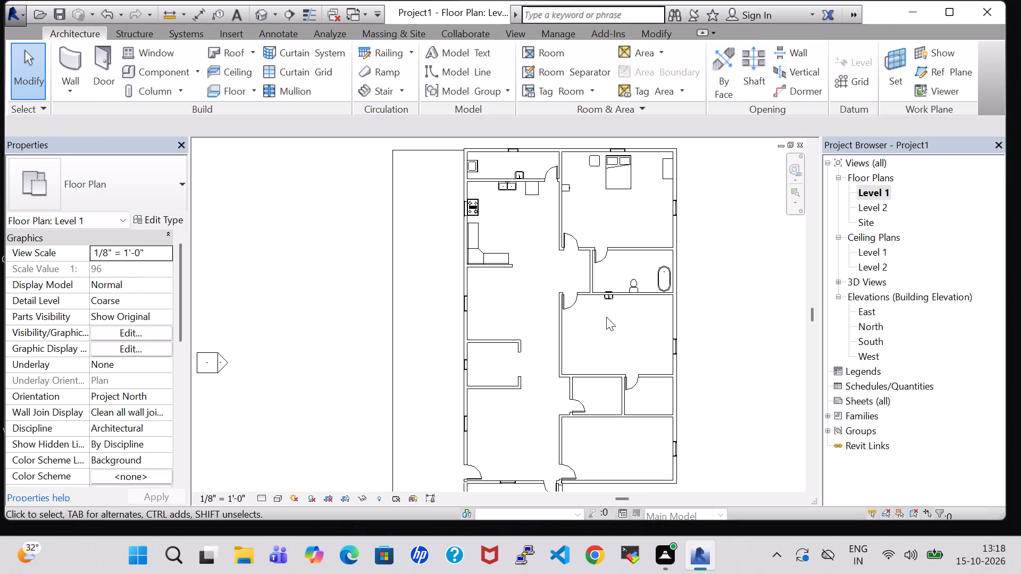
Nudge the vanity sink north again, off the wall, so it stands against the bathroom side of the south wall.
{"action": "left_click", "coordinate": [607, 301]}
{"action": "left_click", "coordinate": [620, 329]}
{"action": "scroll", "coordinate": [620, 329], "scroll_direction": "up", "scroll_amount": 2}
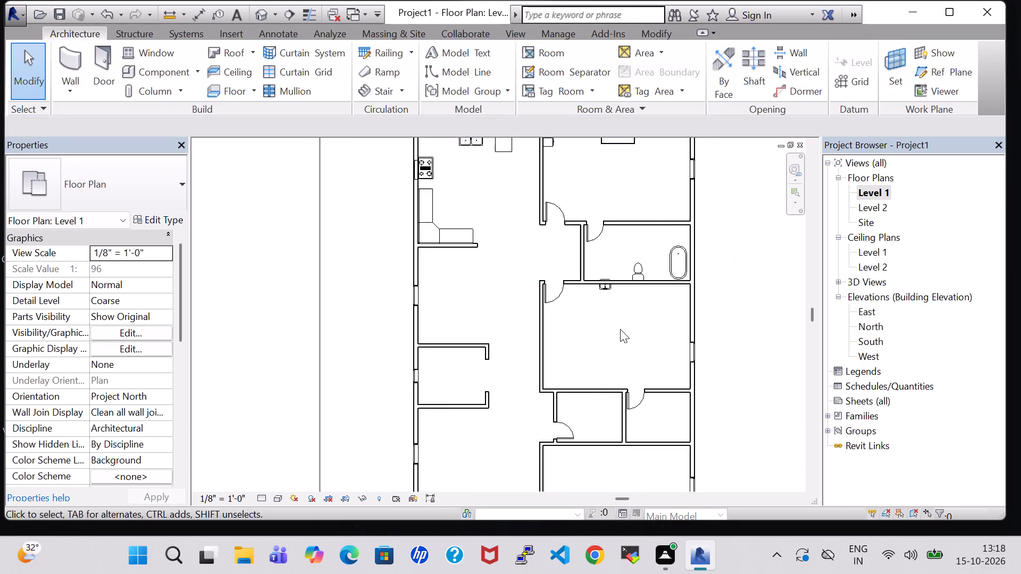
{"action": "scroll", "coordinate": [620, 329], "scroll_direction": "up", "scroll_amount": 3}
{"action": "left_click", "coordinate": [602, 272]}
{"action": "key", "text": "Up"}
{"action": "key", "text": "Up"}
{"action": "key", "text": "Up"}
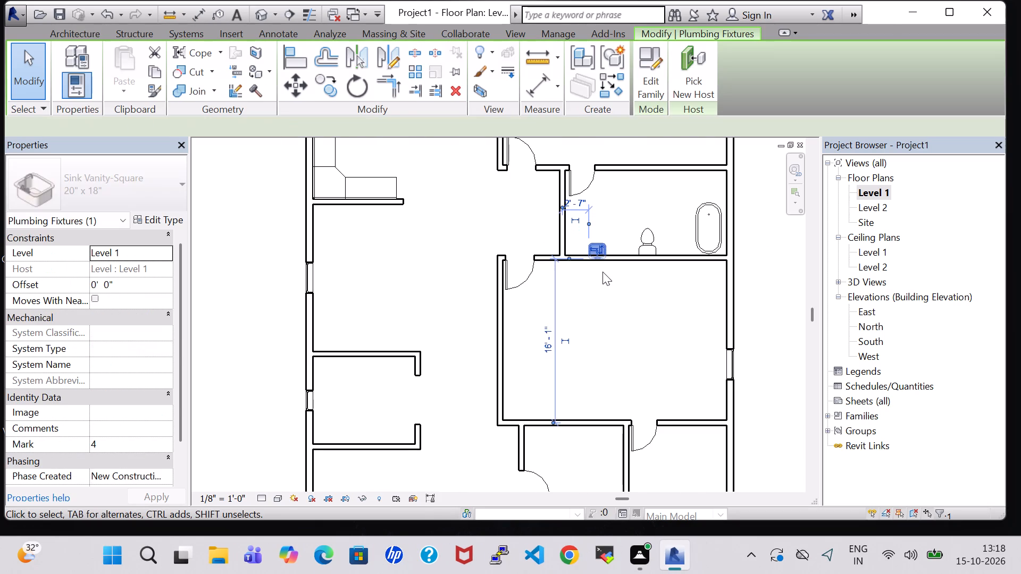
{"action": "key", "text": "Up"}
{"action": "left_click", "coordinate": [614, 288]}
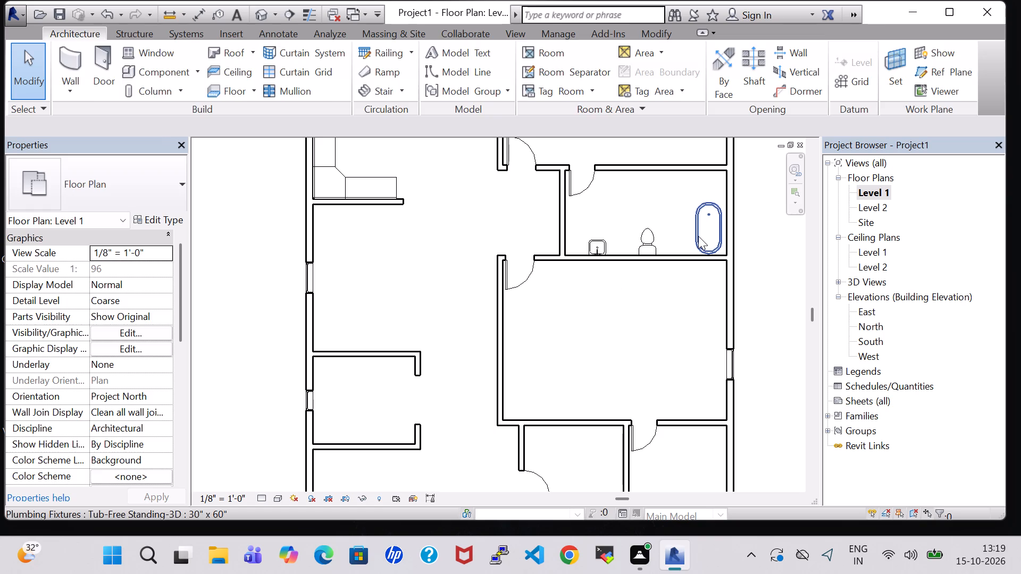
Nudge the bathroom's free-standing tub about 1' further north.
{"action": "left_click", "coordinate": [698, 236]}
{"action": "key", "text": "Up"}
{"action": "key", "text": "Up"}
{"action": "key", "text": "Up"}
{"action": "left_click", "coordinate": [785, 281]}
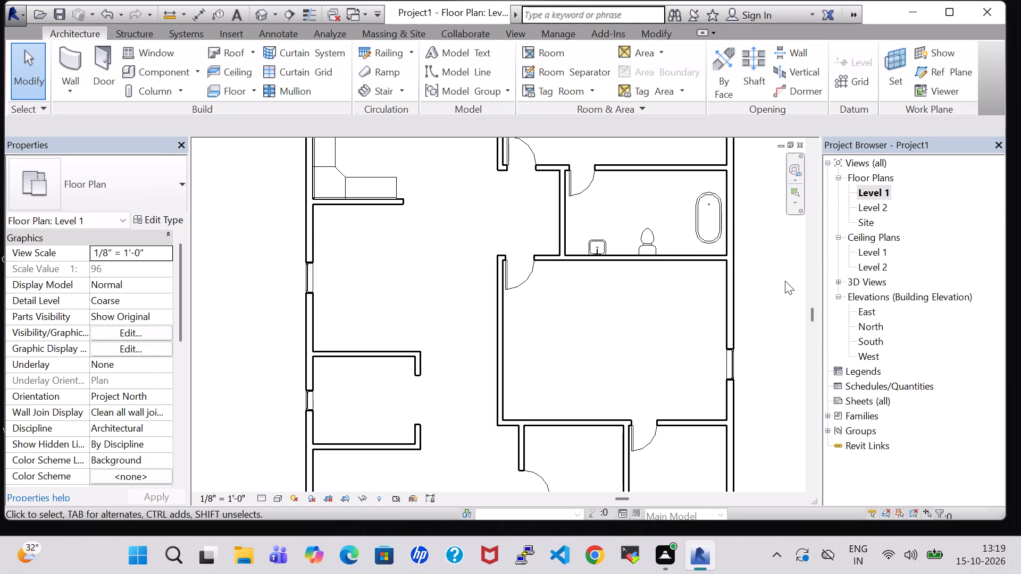
Load the Bed-Standard.0001 family from the Furniture, Beds library folder.
{"action": "scroll", "coordinate": [785, 281], "scroll_direction": "down", "scroll_amount": 5}
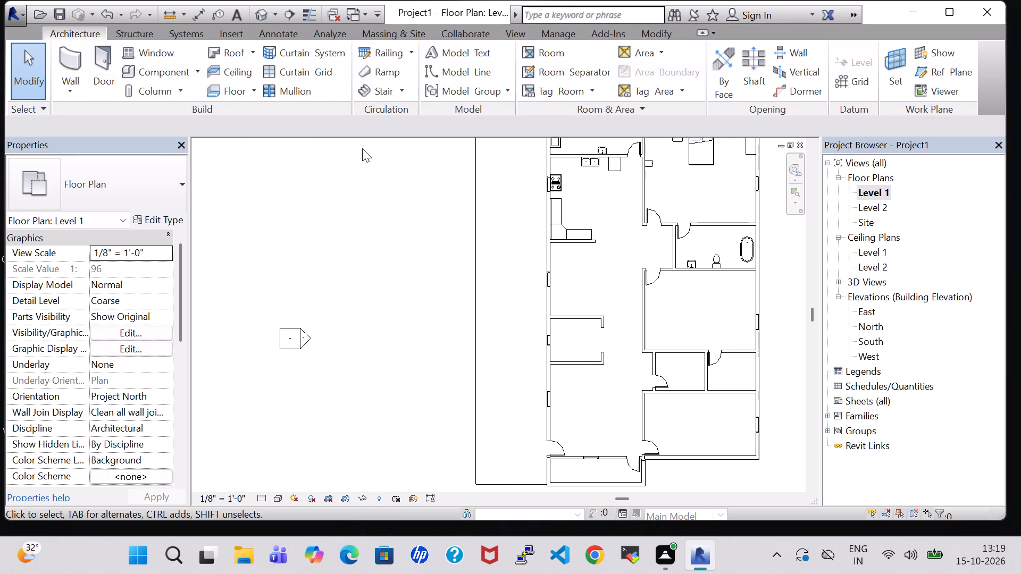
{"action": "scroll", "coordinate": [258, 167], "scroll_direction": "down", "scroll_amount": 3}
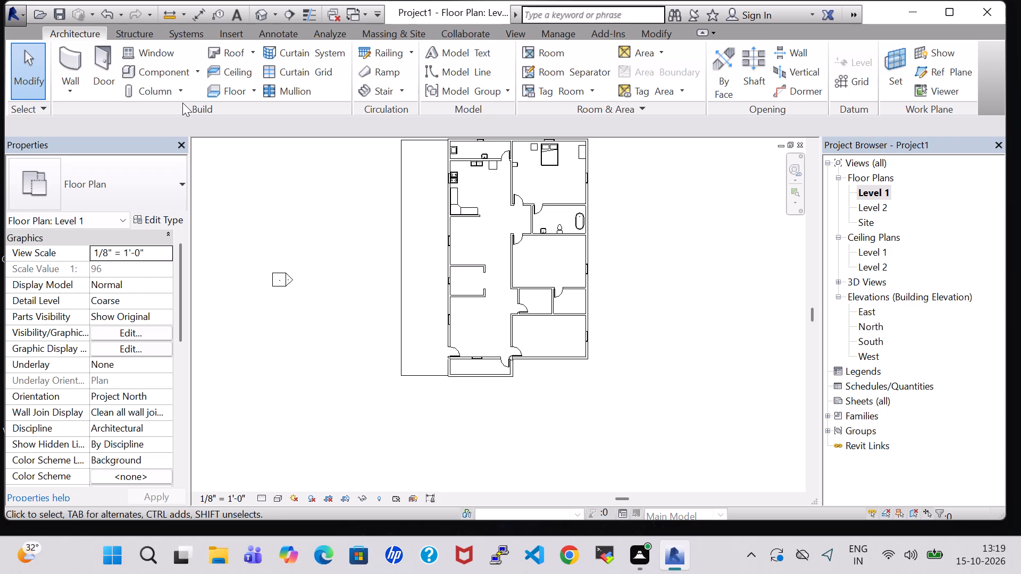
{"action": "left_click", "coordinate": [171, 68]}
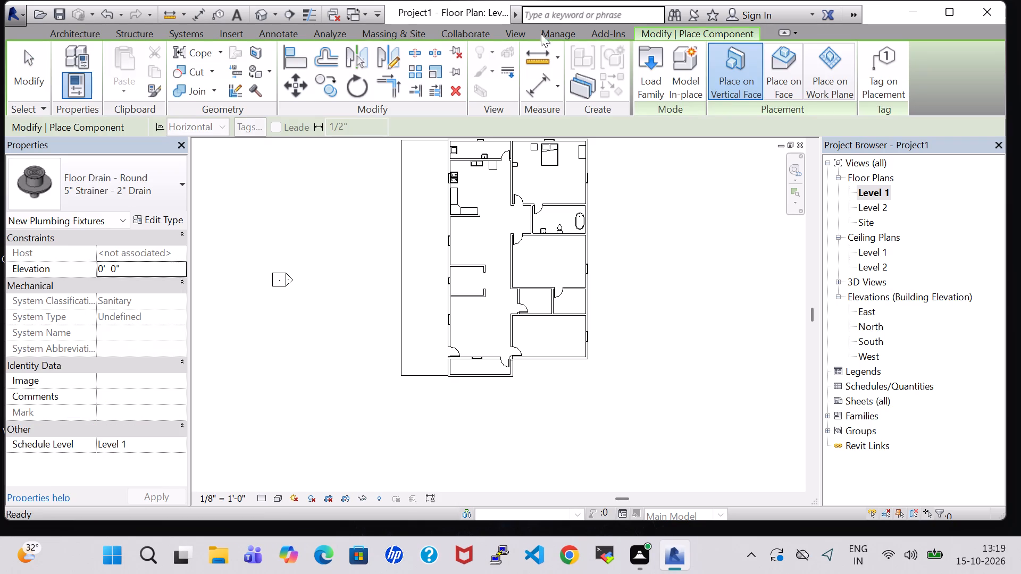
{"action": "left_click", "coordinate": [650, 57]}
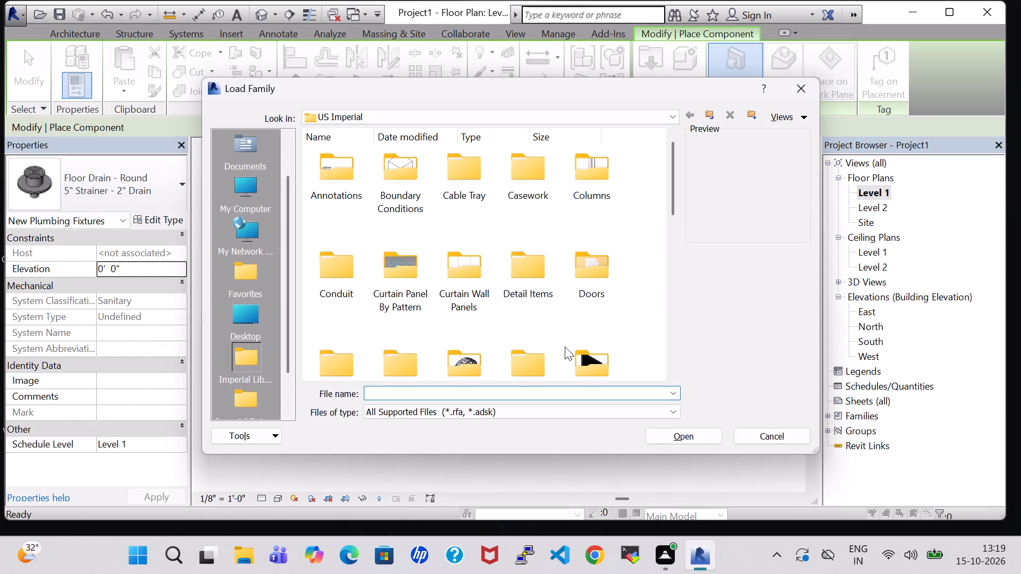
{"action": "double_click", "coordinate": [578, 365]}
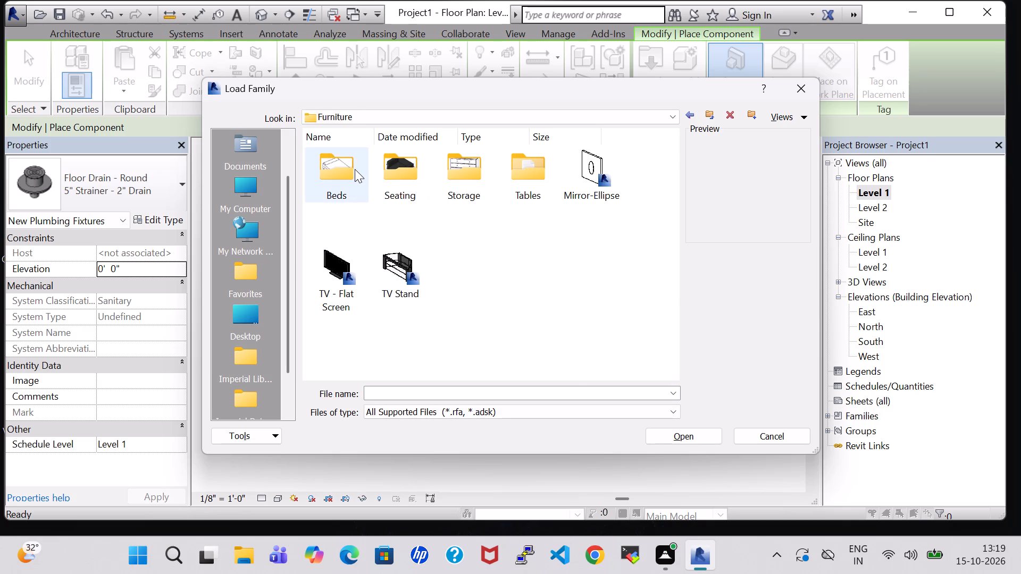
{"action": "double_click", "coordinate": [355, 169]}
{"action": "left_click", "coordinate": [608, 162]}
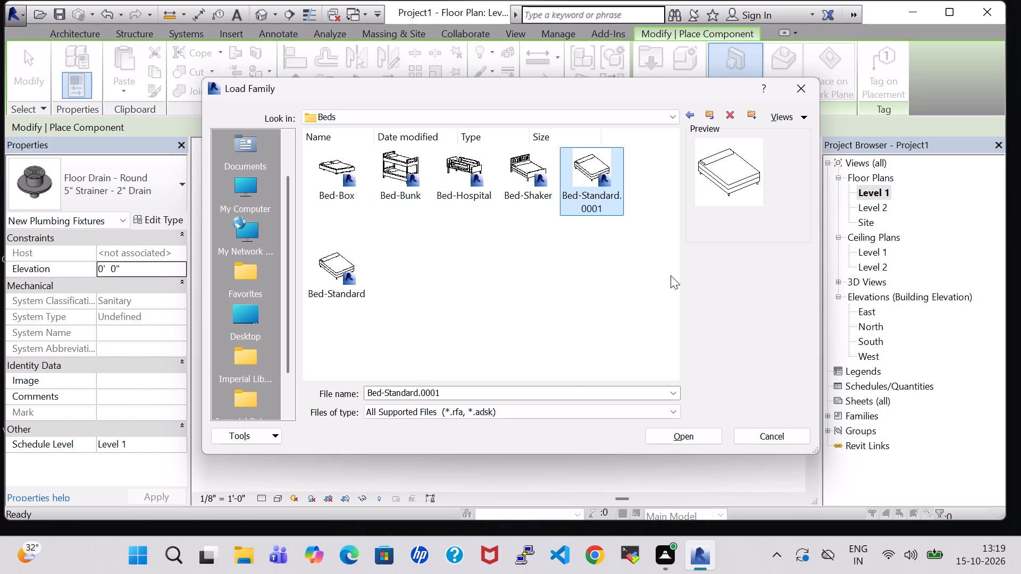
{"action": "left_click", "coordinate": [709, 436]}
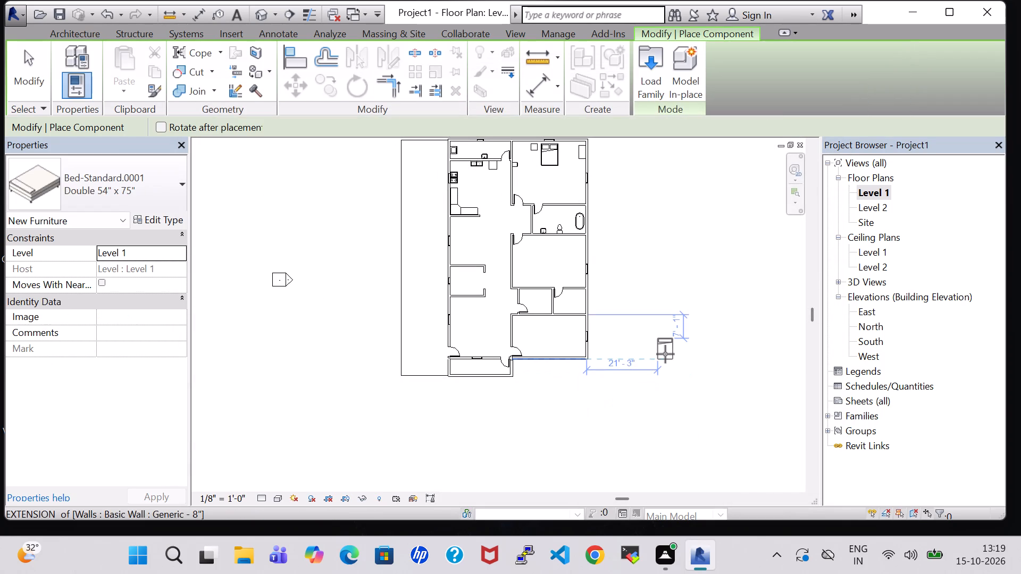
Place the Double 54" x 75" bed in the bedroom south of the bathroom, headboard facing west, about 9" from the west wall and 7' 2" from the north wall.
{"action": "key", "text": "space"}
{"action": "scroll", "coordinate": [665, 354], "scroll_direction": "up", "scroll_amount": 9}
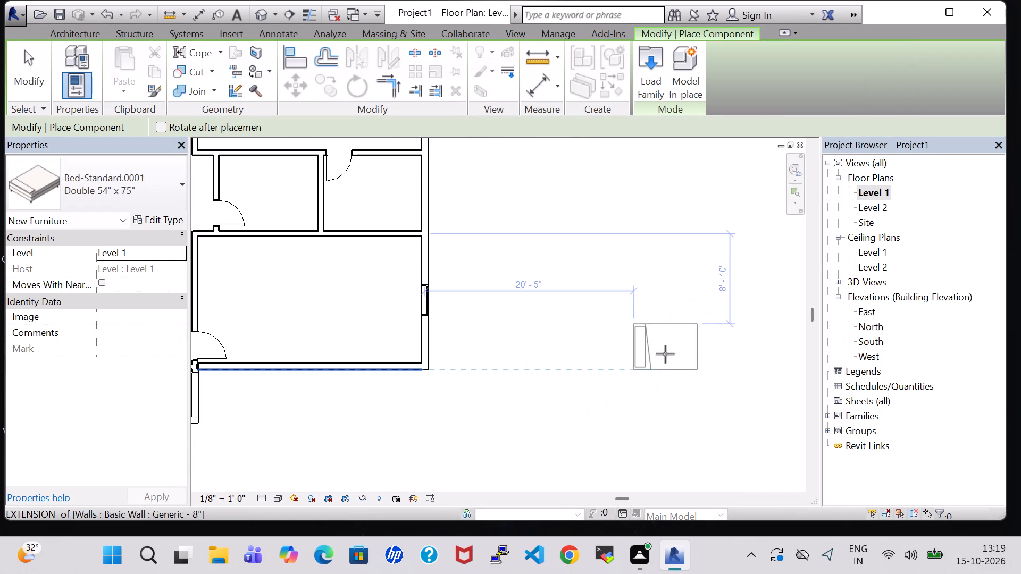
{"action": "scroll", "coordinate": [665, 354], "scroll_direction": "down", "scroll_amount": 4}
{"action": "middle_click_drag", "start_coordinate": [433, 214], "coordinate": [472, 313]}
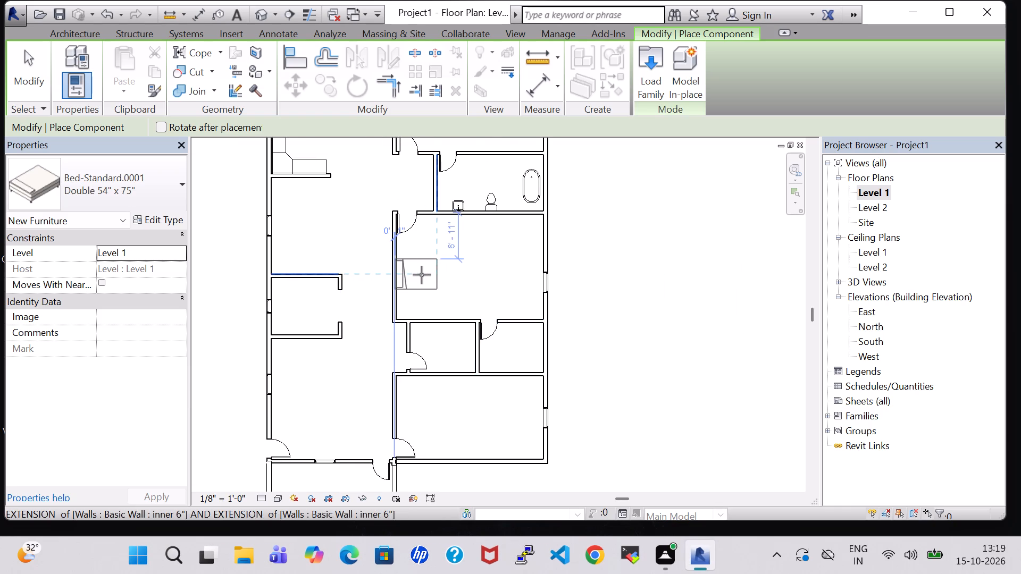
{"action": "scroll", "coordinate": [422, 275], "scroll_direction": "up", "scroll_amount": 6}
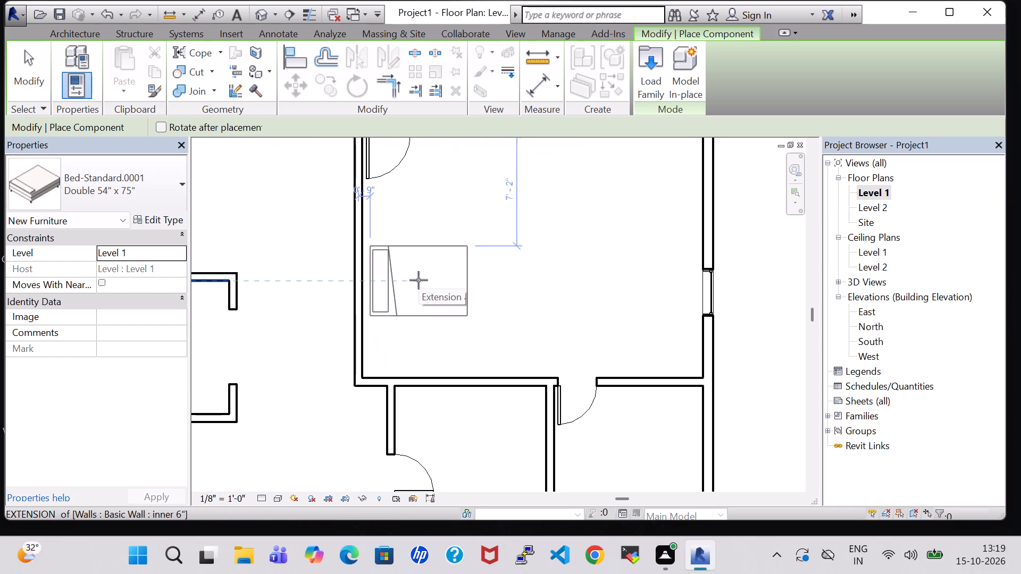
{"action": "left_click", "coordinate": [419, 281]}
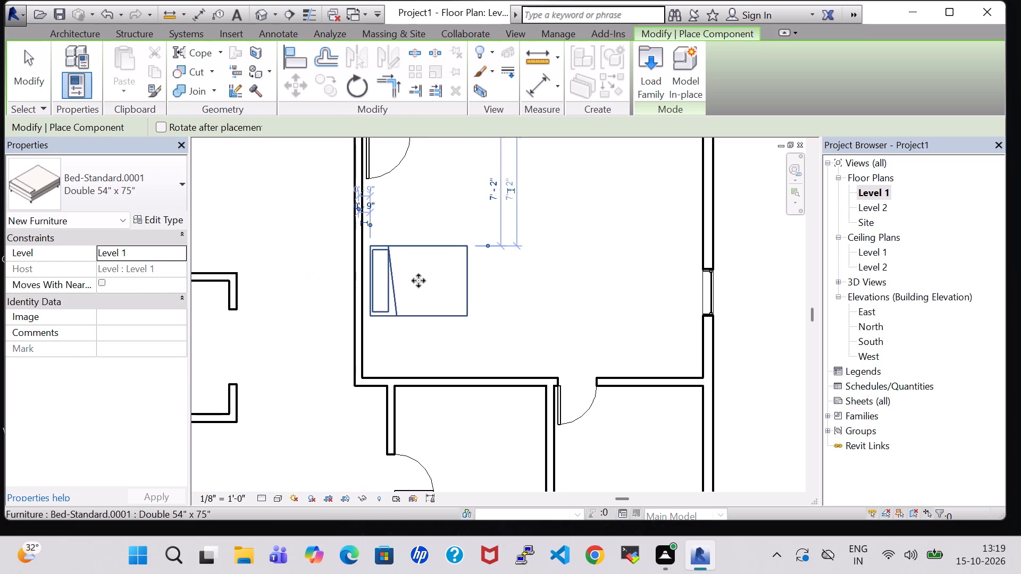
{"action": "key", "text": "Escape"}
{"action": "key", "text": "Escape"}
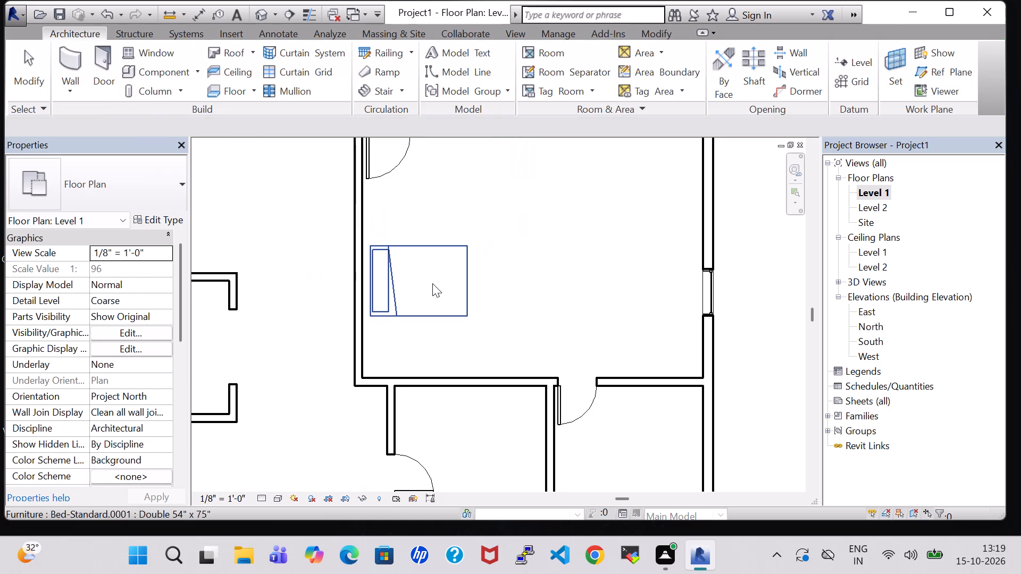
Load the Table-End family from the Furniture, Tables library folder, and leave component placement.
{"action": "left_click", "coordinate": [179, 74]}
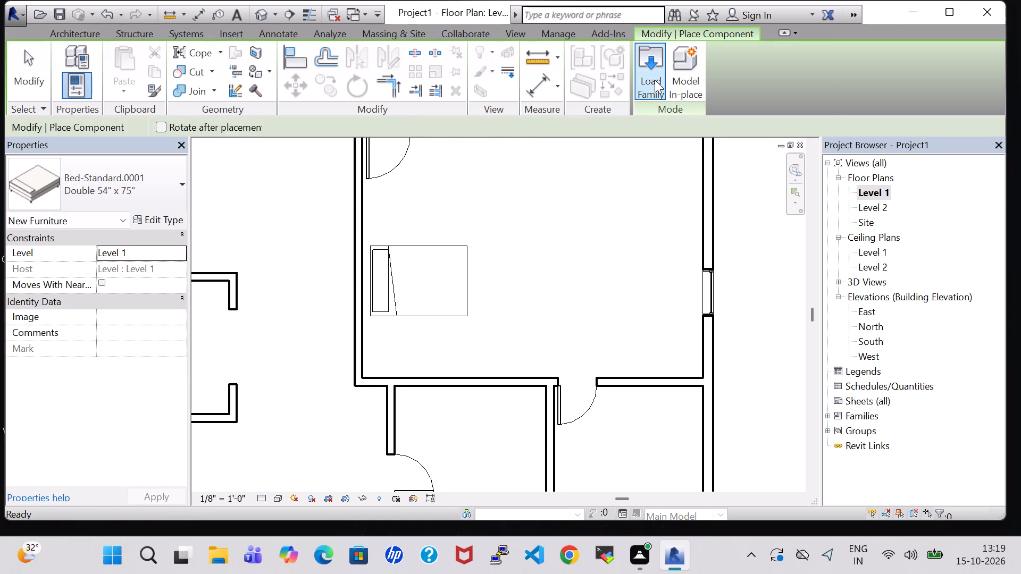
{"action": "left_click", "coordinate": [654, 80]}
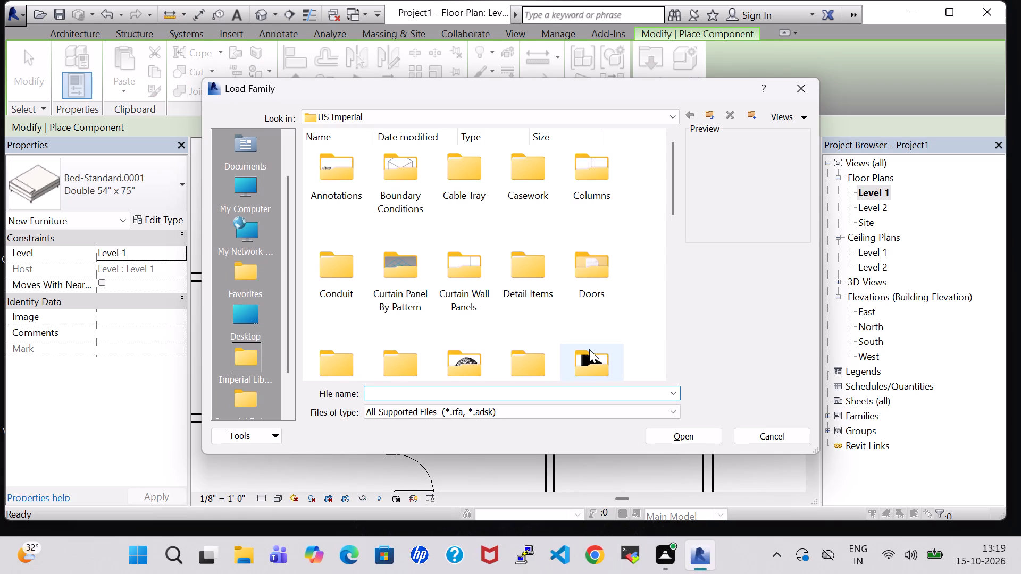
{"action": "scroll", "coordinate": [589, 349], "scroll_direction": "down", "scroll_amount": 1}
{"action": "double_click", "coordinate": [592, 234]}
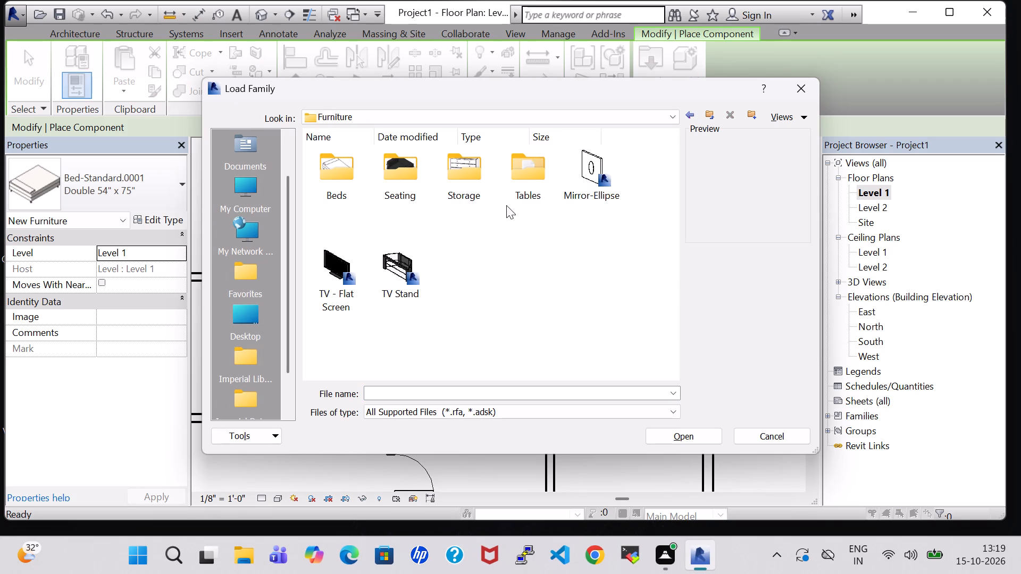
{"action": "double_click", "coordinate": [522, 188]}
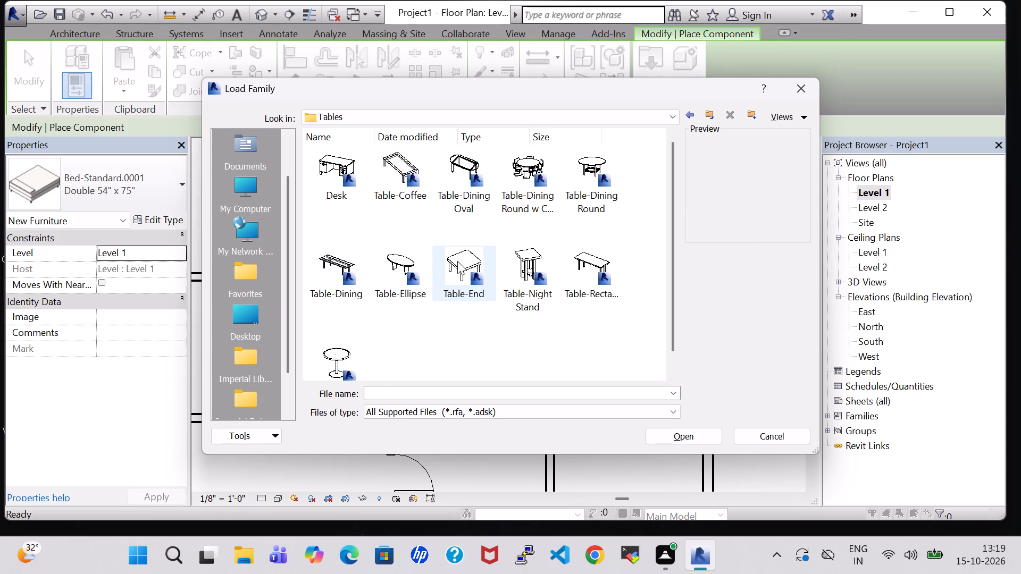
{"action": "left_click", "coordinate": [457, 261]}
{"action": "left_click", "coordinate": [709, 431]}
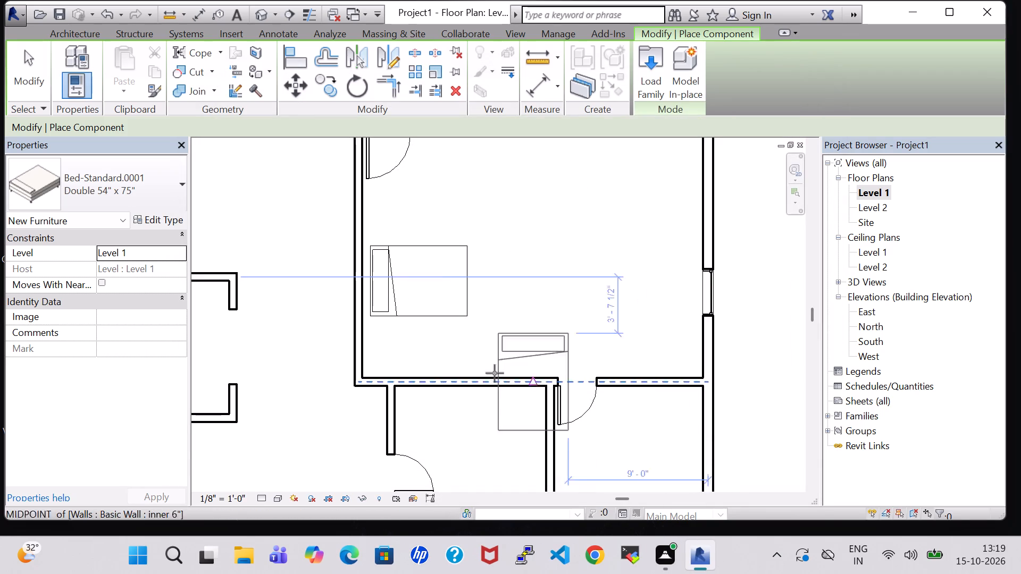
{"action": "key", "text": "Escape"}
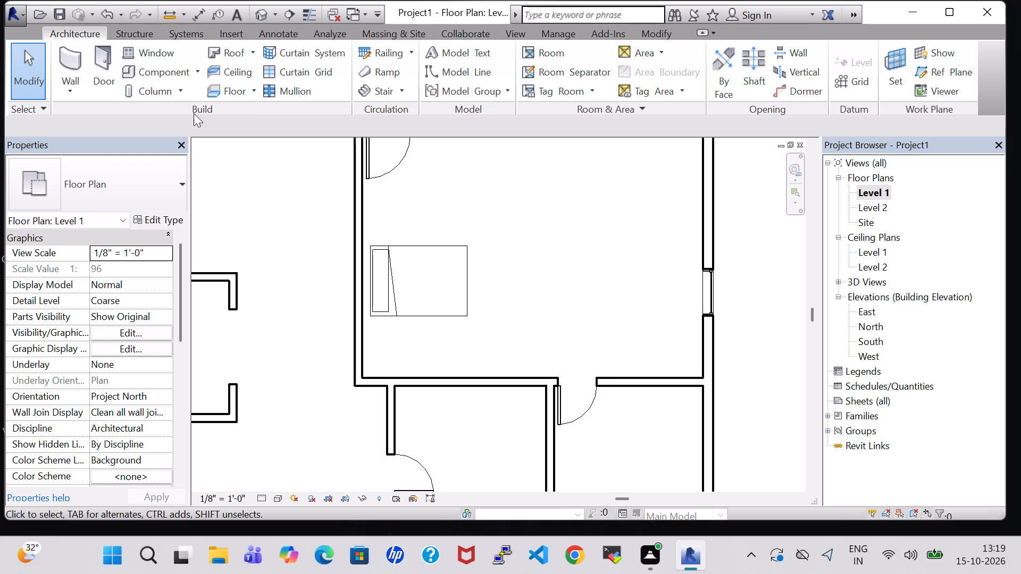
Load the Dresser family from the Furniture, Storage library folder, and leave component placement.
{"action": "left_click", "coordinate": [144, 71]}
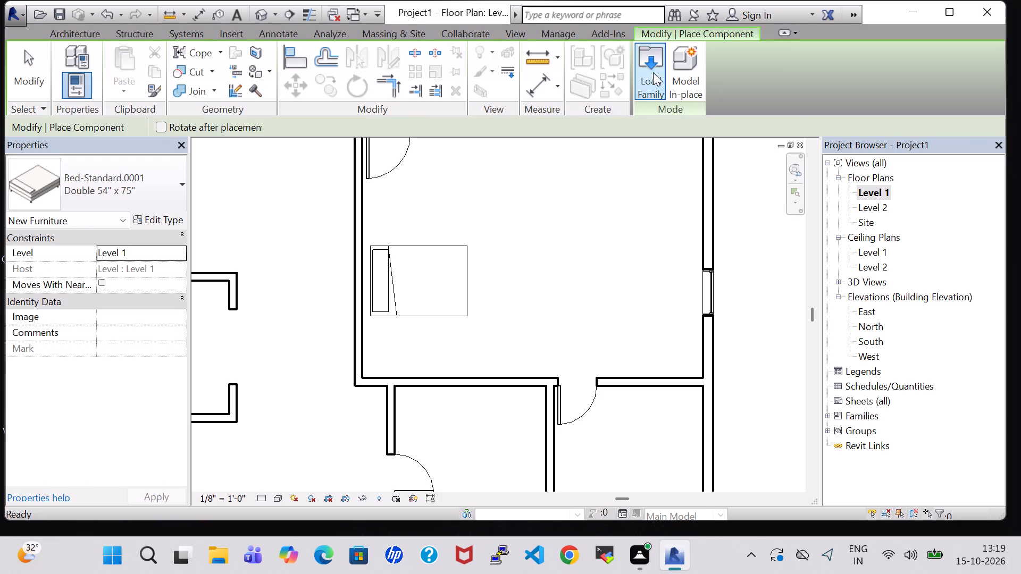
{"action": "left_click", "coordinate": [647, 72]}
{"action": "double_click", "coordinate": [590, 375]}
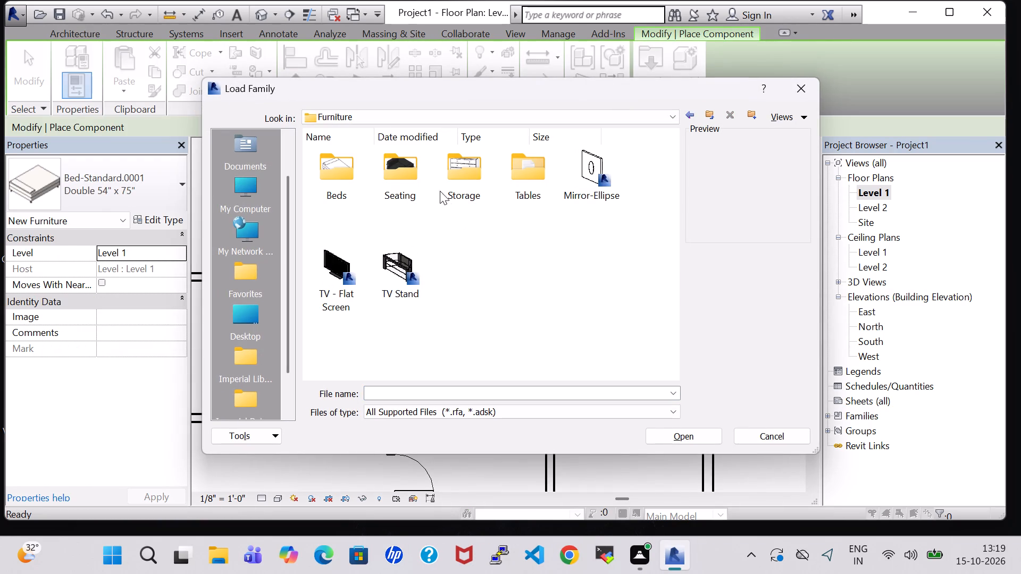
{"action": "double_click", "coordinate": [480, 176]}
{"action": "left_click", "coordinate": [454, 258]}
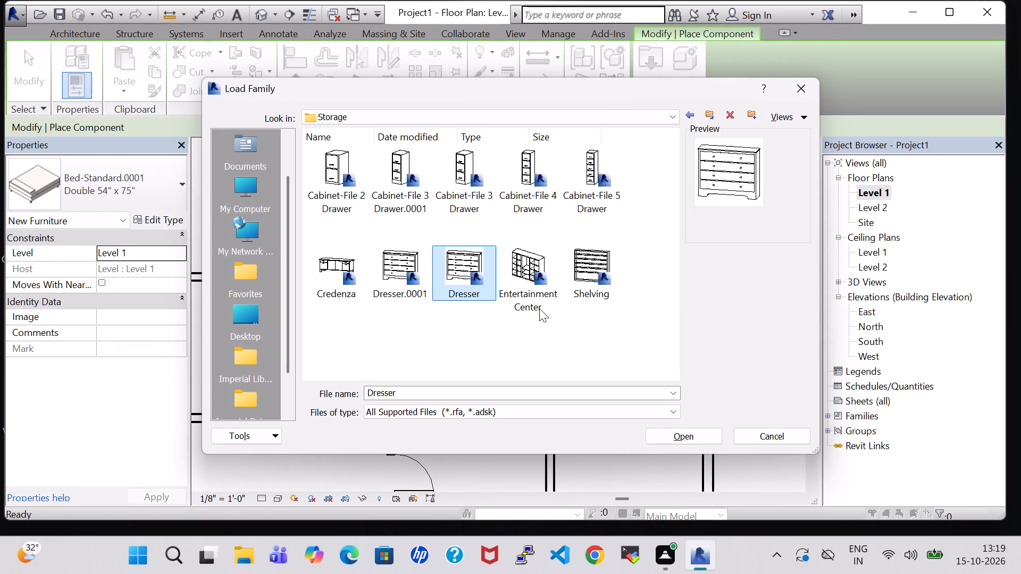
{"action": "left_click", "coordinate": [684, 437]}
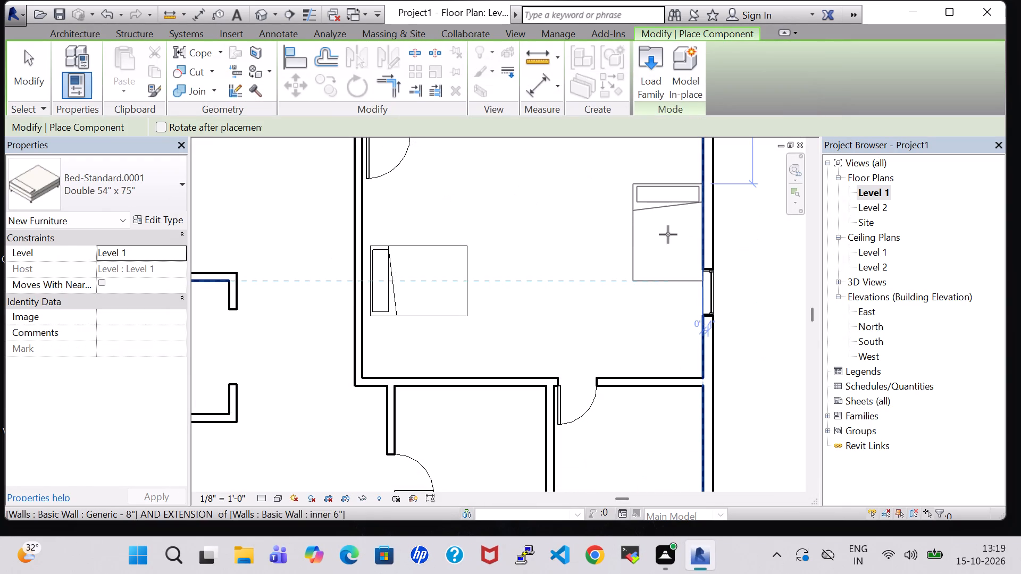
{"action": "key", "text": "Escape"}
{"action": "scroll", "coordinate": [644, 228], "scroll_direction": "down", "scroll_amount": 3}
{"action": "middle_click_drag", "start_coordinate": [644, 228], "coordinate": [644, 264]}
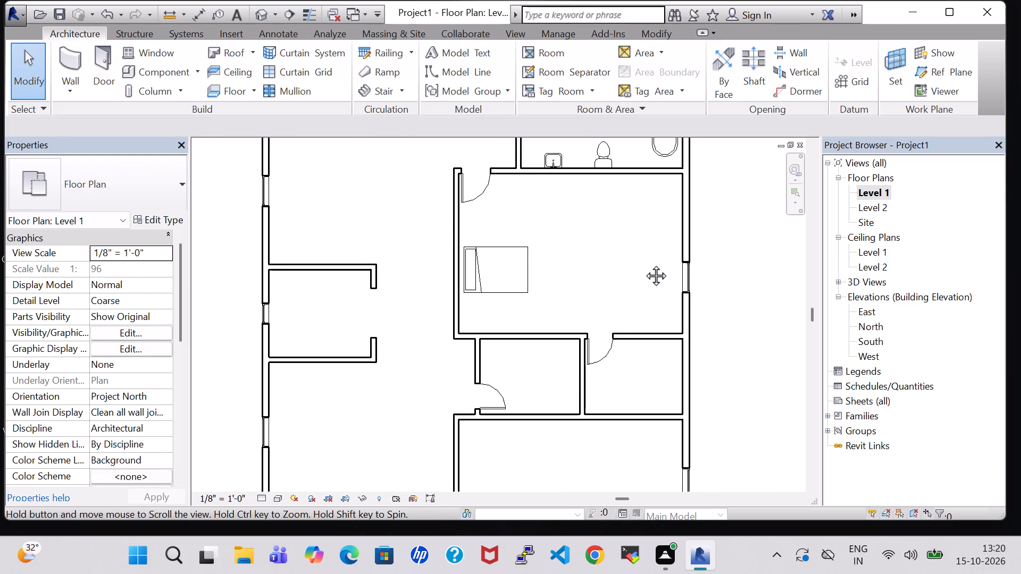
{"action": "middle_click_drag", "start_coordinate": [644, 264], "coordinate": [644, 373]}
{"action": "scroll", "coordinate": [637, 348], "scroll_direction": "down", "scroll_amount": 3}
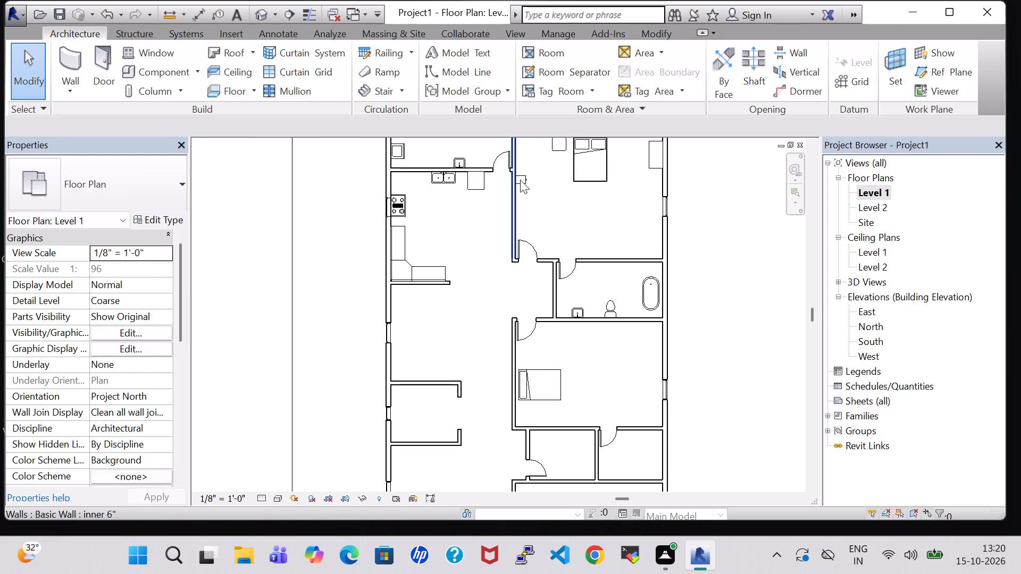
Place another 48" x 72" x 24" dresser in the bedroom south of the bathroom, lengthwise against the east wall, about 3' 6" from the north wall.
{"action": "left_click", "coordinate": [649, 155]}
{"action": "right_click", "coordinate": [649, 155]}
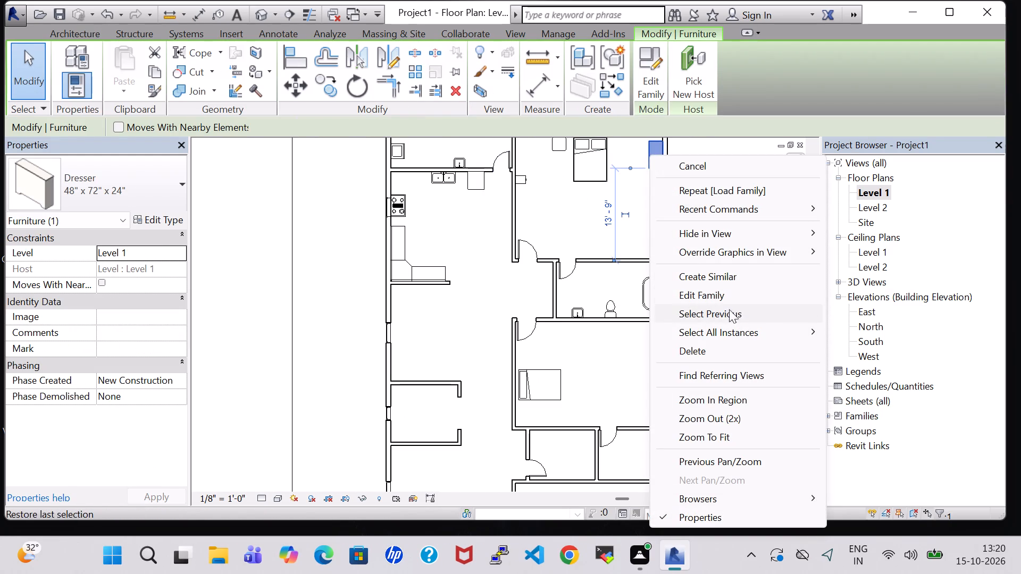
{"action": "left_click", "coordinate": [724, 281]}
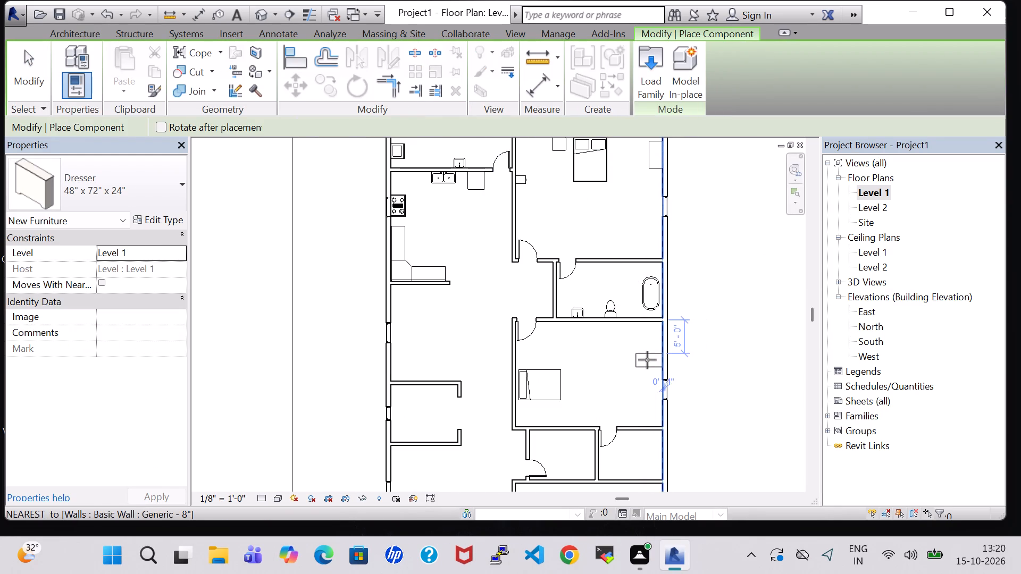
{"action": "key", "text": "space"}
{"action": "key", "text": "space"}
{"action": "key", "text": "space"}
{"action": "key", "text": "space"}
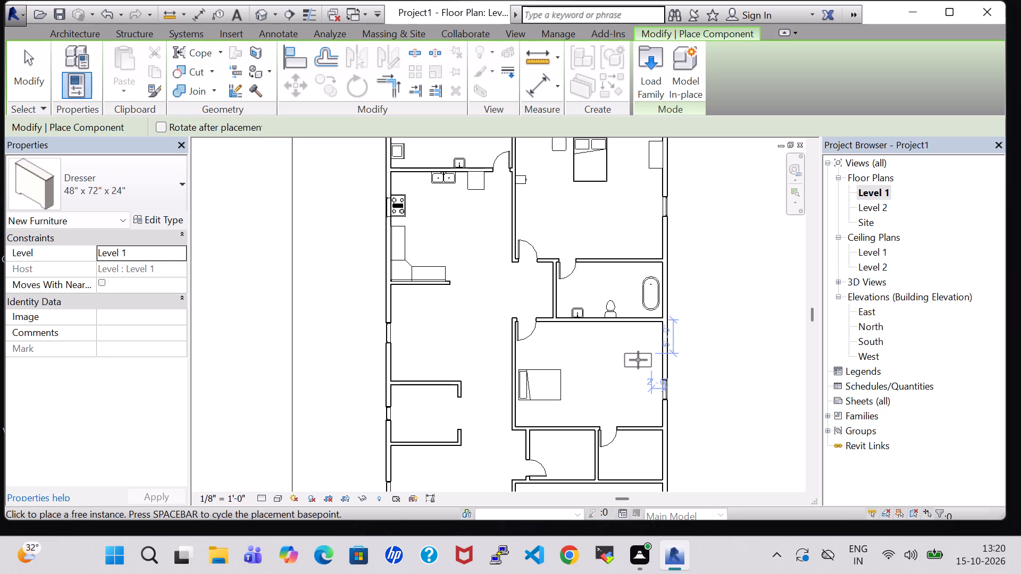
{"action": "key", "text": "space"}
{"action": "scroll", "coordinate": [638, 360], "scroll_direction": "up", "scroll_amount": 6}
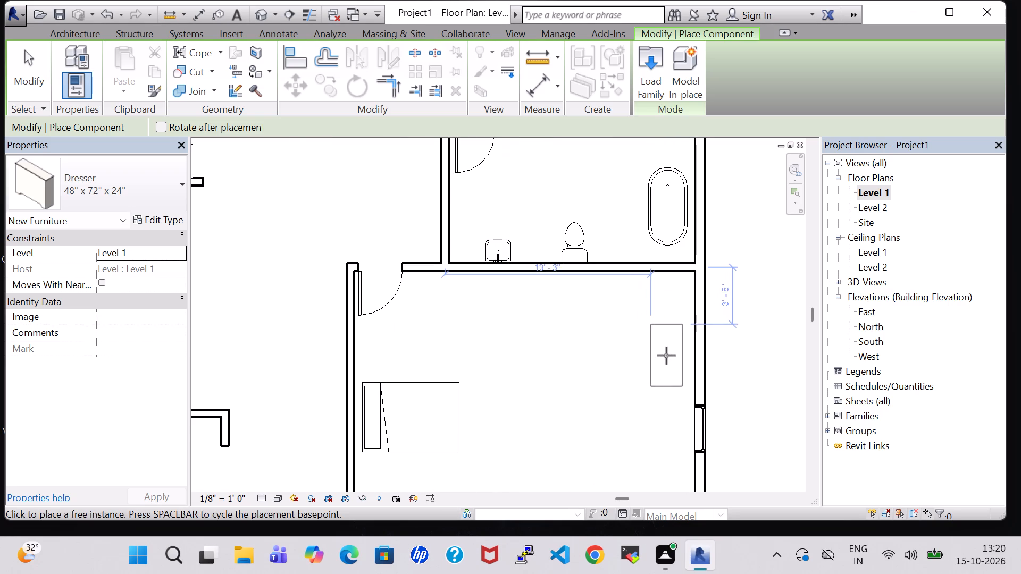
{"action": "left_click", "coordinate": [675, 352]}
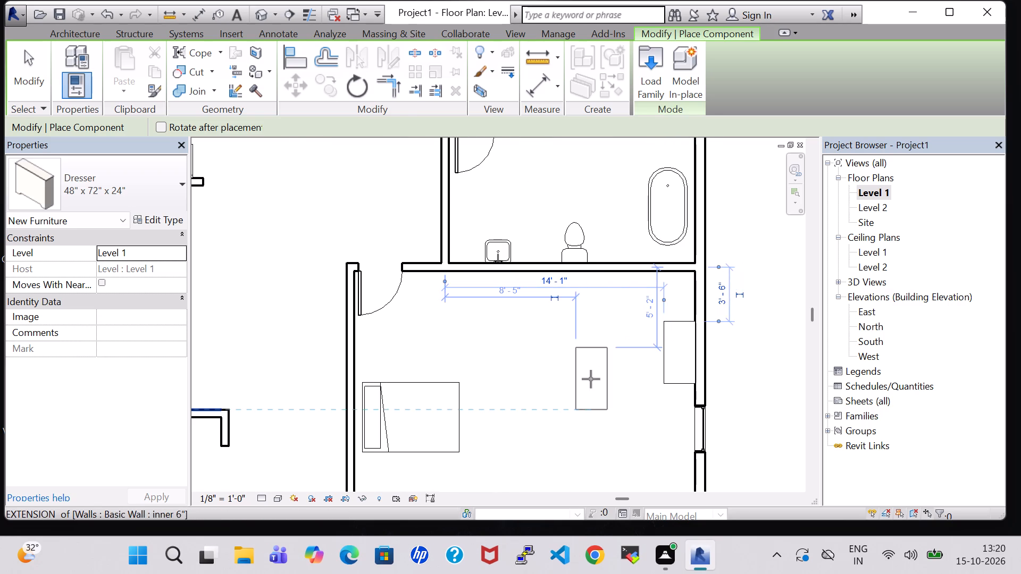
{"action": "key", "text": "Escape"}
{"action": "key", "text": "Escape"}
Place another 24" x 24" Table-End just south of the bed in that bedroom, about 8" from the west wall.
{"action": "scroll", "coordinate": [591, 379], "scroll_direction": "down", "scroll_amount": 6}
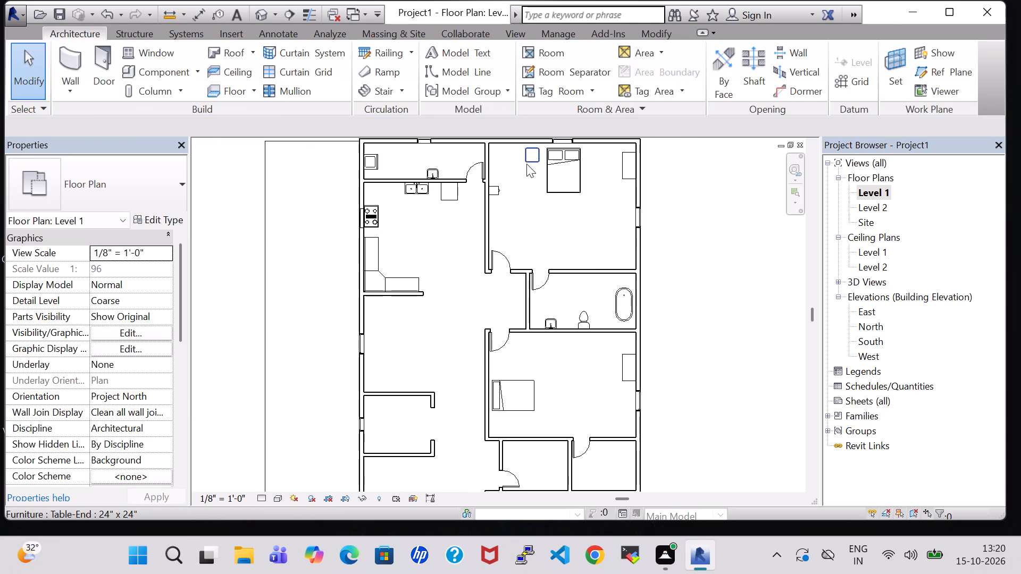
{"action": "left_click", "coordinate": [528, 154]}
{"action": "right_click", "coordinate": [528, 154]}
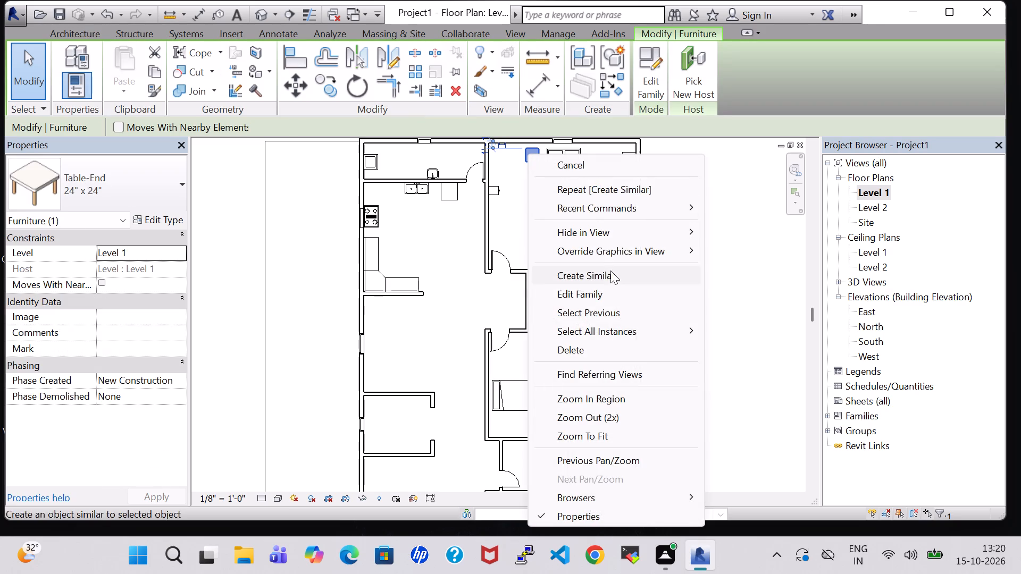
{"action": "left_click", "coordinate": [610, 271]}
{"action": "scroll", "coordinate": [559, 404], "scroll_direction": "up", "scroll_amount": 5}
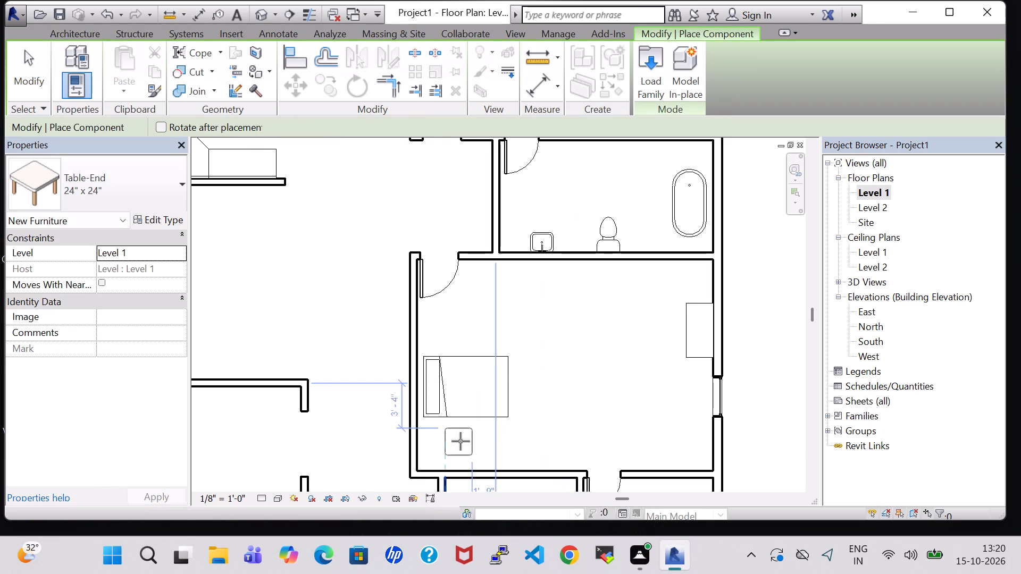
{"action": "scroll", "coordinate": [439, 441], "scroll_direction": "up", "scroll_amount": 5}
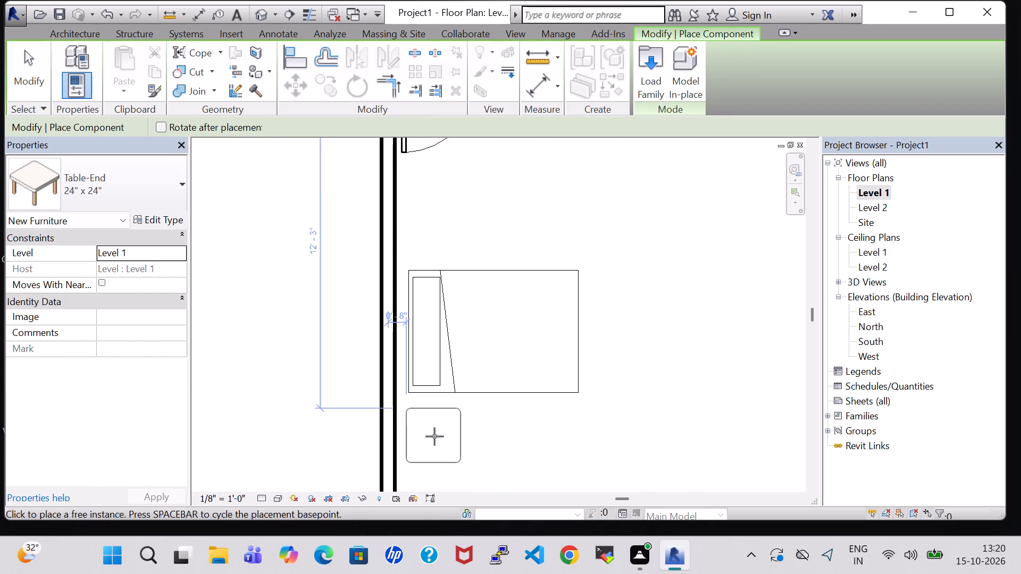
{"action": "left_click", "coordinate": [434, 436]}
{"action": "scroll", "coordinate": [515, 451], "scroll_direction": "down", "scroll_amount": 4}
{"action": "key", "text": "Escape"}
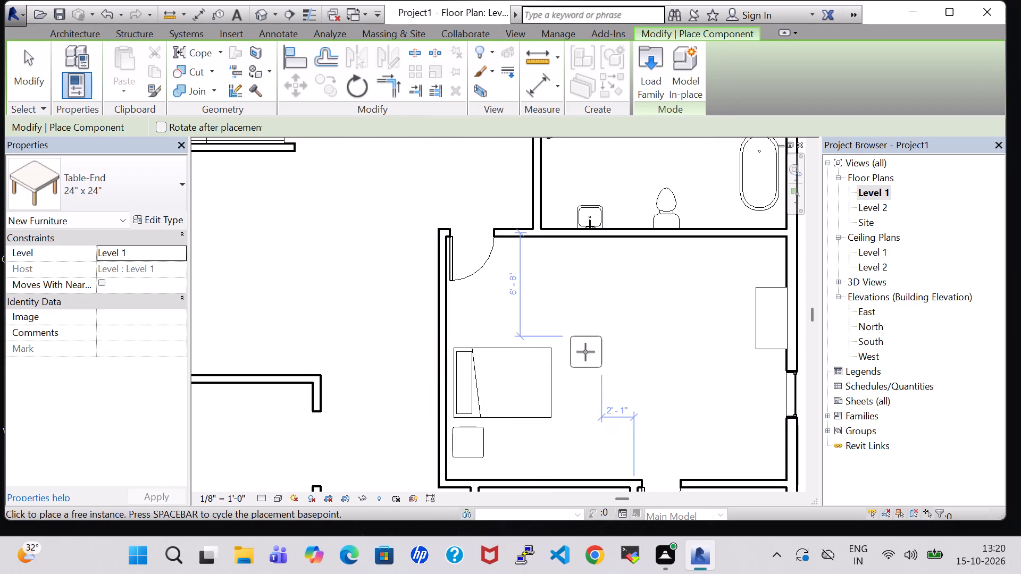
{"action": "scroll", "coordinate": [585, 352], "scroll_direction": "down", "scroll_amount": 2}
{"action": "key", "text": "Escape"}
Place another 15" x 18" Cabinet-File 3 Drawer against the bedroom's south wall, between the end table and the south door.
{"action": "scroll", "coordinate": [585, 352], "scroll_direction": "down", "scroll_amount": 5}
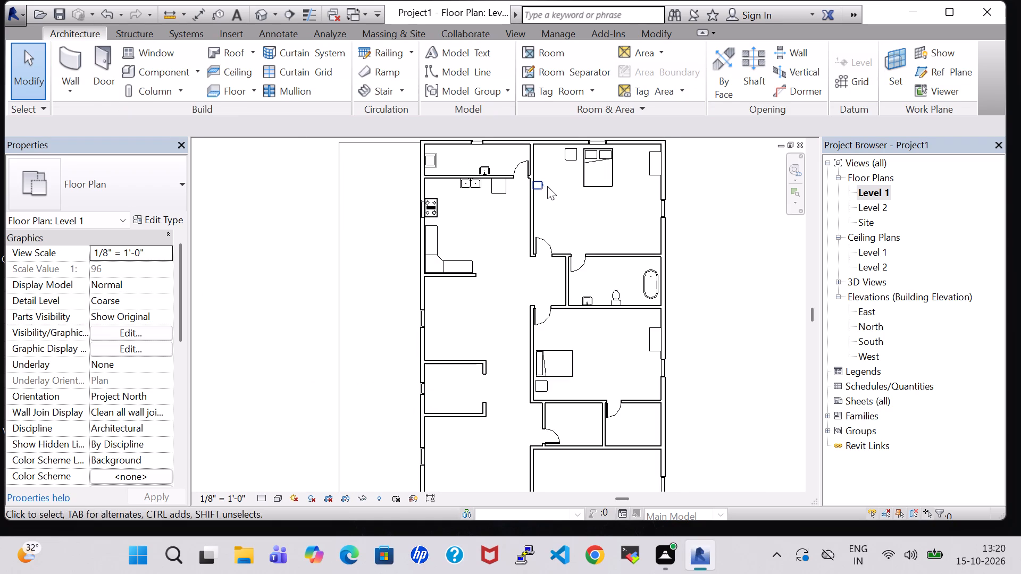
{"action": "left_click", "coordinate": [542, 186]}
{"action": "right_click", "coordinate": [542, 186]}
{"action": "left_click", "coordinate": [638, 285]}
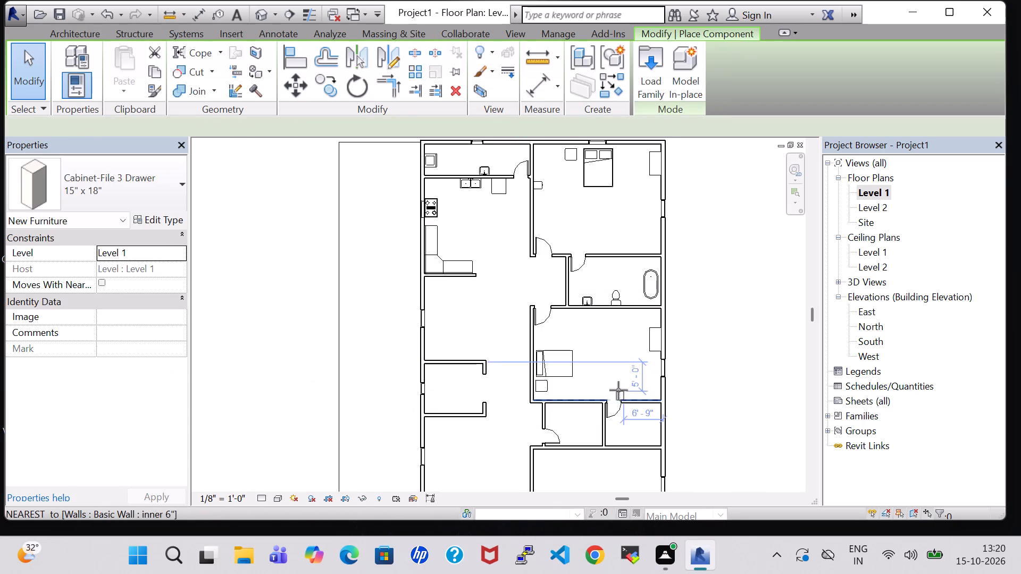
{"action": "key", "text": "space"}
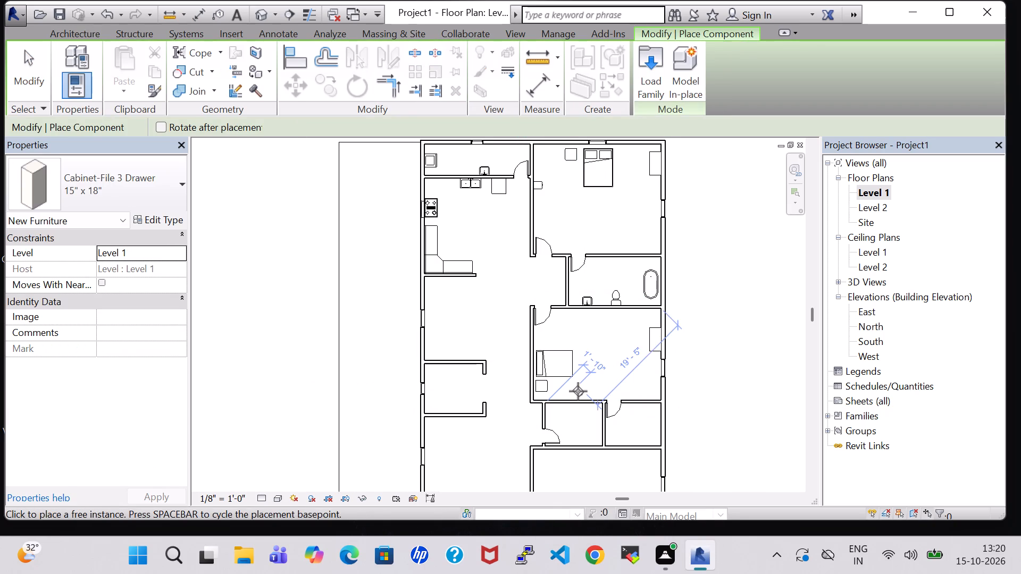
{"action": "key", "text": "space"}
{"action": "scroll", "coordinate": [578, 391], "scroll_direction": "up", "scroll_amount": 8}
{"action": "key", "text": "space"}
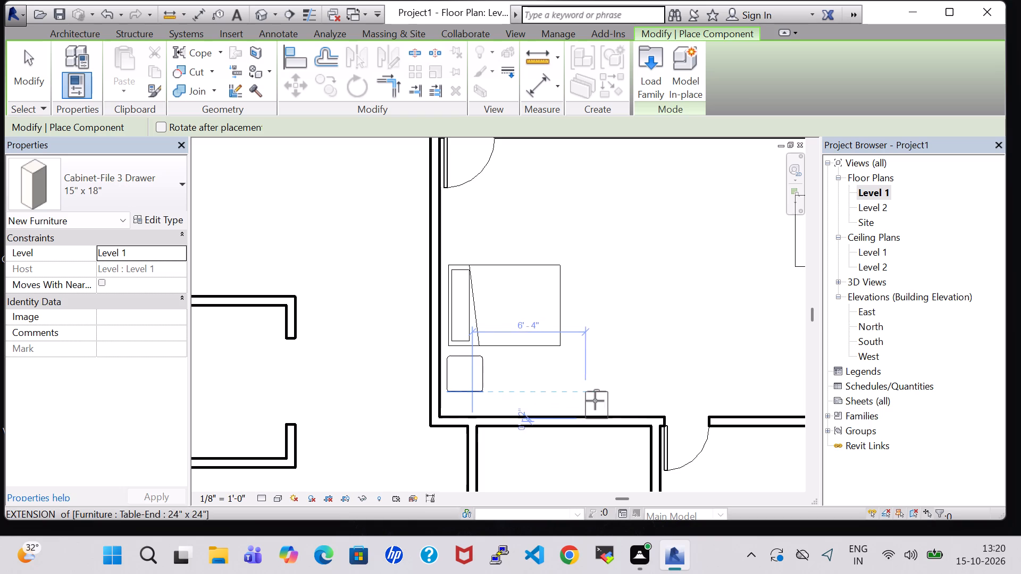
{"action": "left_click", "coordinate": [594, 401]}
{"action": "scroll", "coordinate": [612, 334], "scroll_direction": "down", "scroll_amount": 5}
{"action": "key", "text": "Escape"}
{"action": "key", "text": "Escape"}
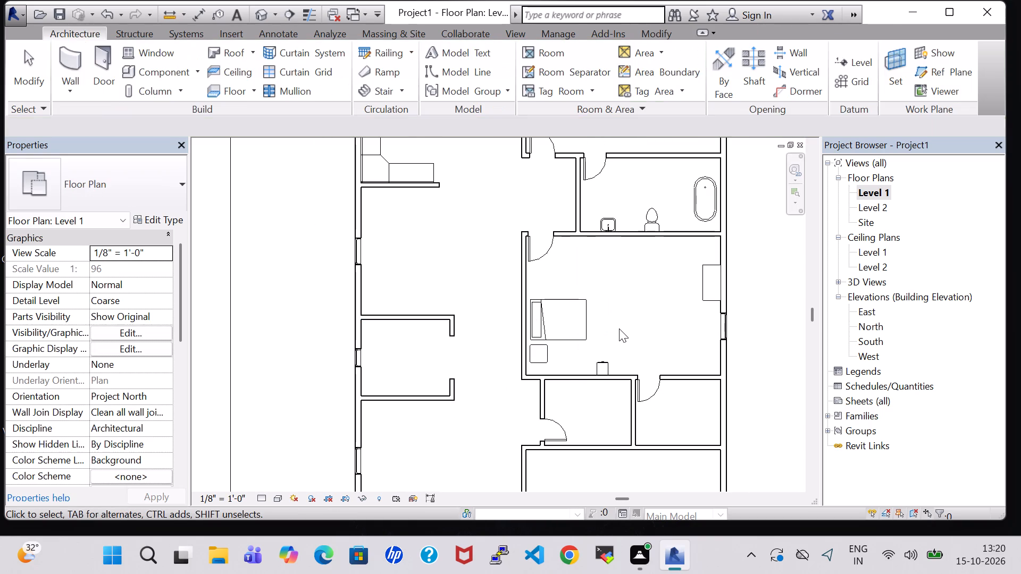
In the 3D view, move the round floor drain from beside the bedroom dresser into the bathroom, between the toilet and the tub.
{"action": "scroll", "coordinate": [619, 328], "scroll_direction": "down", "scroll_amount": 4}
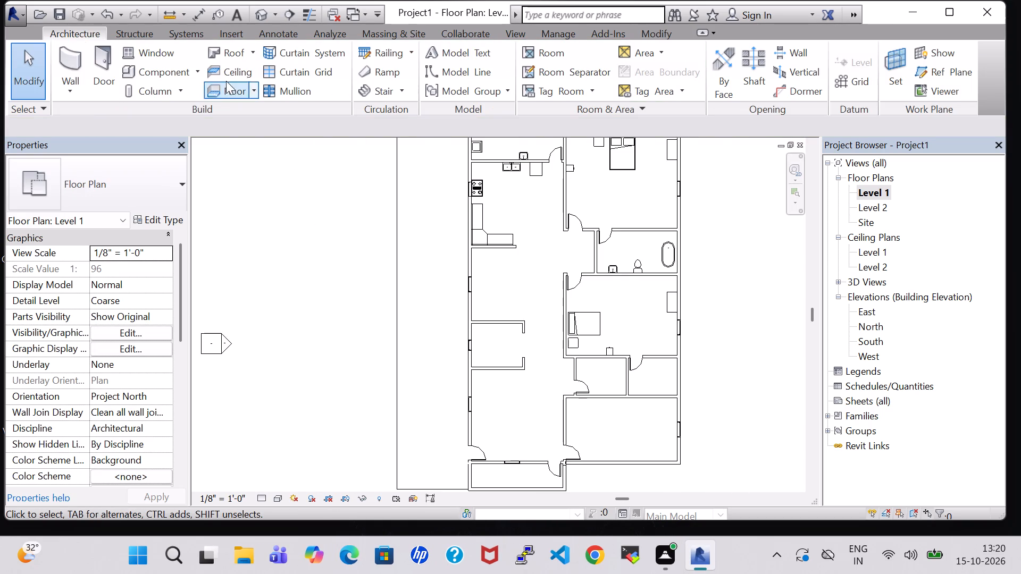
{"action": "left_click", "coordinate": [262, 22]}
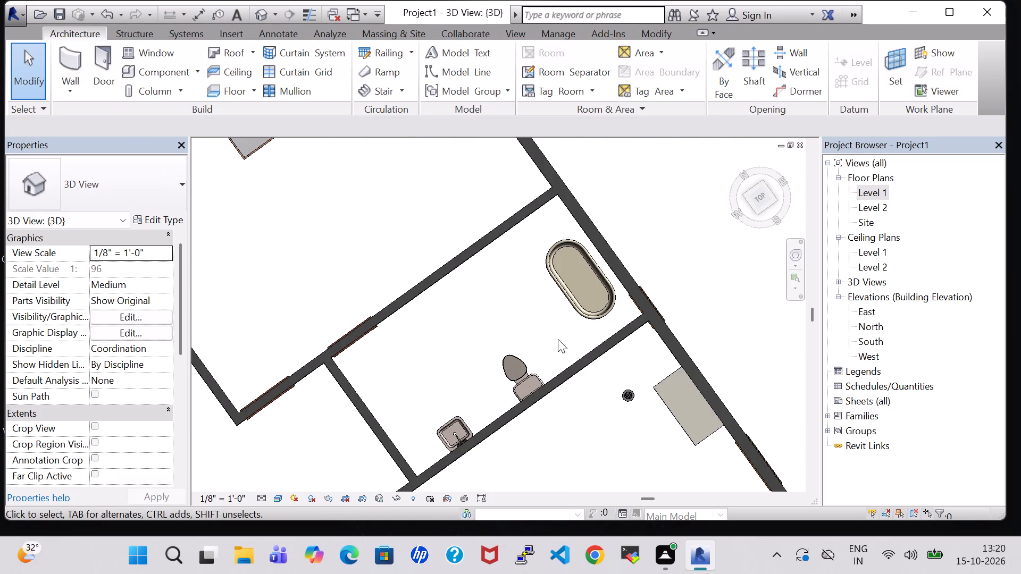
{"action": "middle_click_drag", "start_coordinate": [583, 418], "coordinate": [563, 352], "text": "shift"}
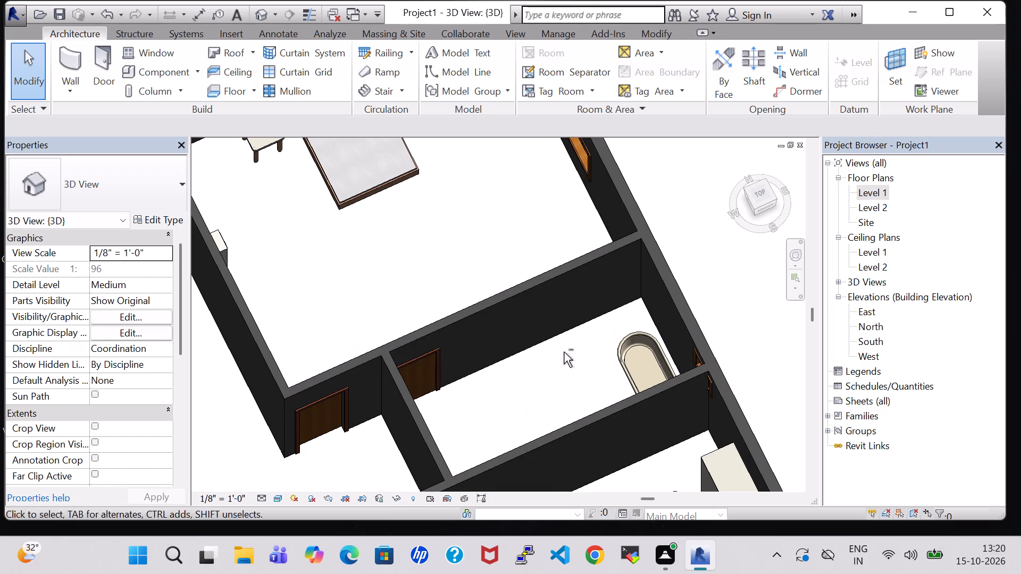
{"action": "middle_click_drag", "start_coordinate": [566, 393], "coordinate": [592, 433], "text": "shift"}
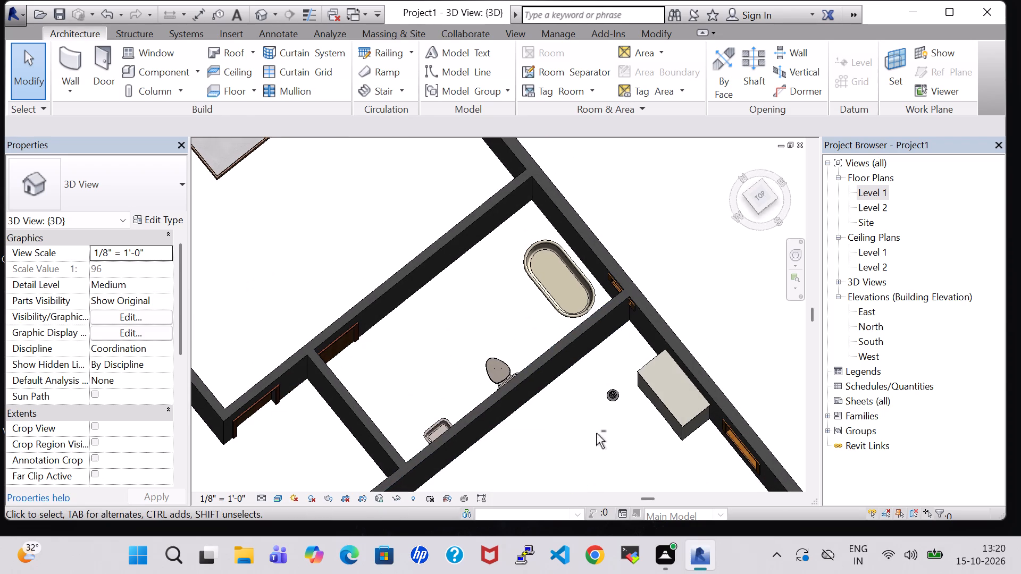
{"action": "left_click", "coordinate": [615, 402]}
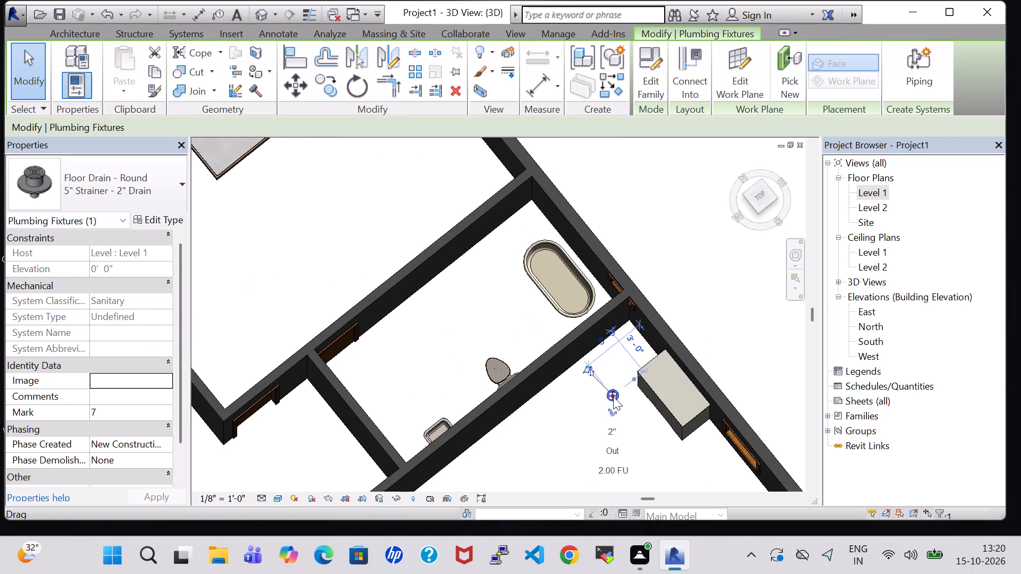
{"action": "left_click_drag", "start_coordinate": [612, 395], "coordinate": [501, 281]}
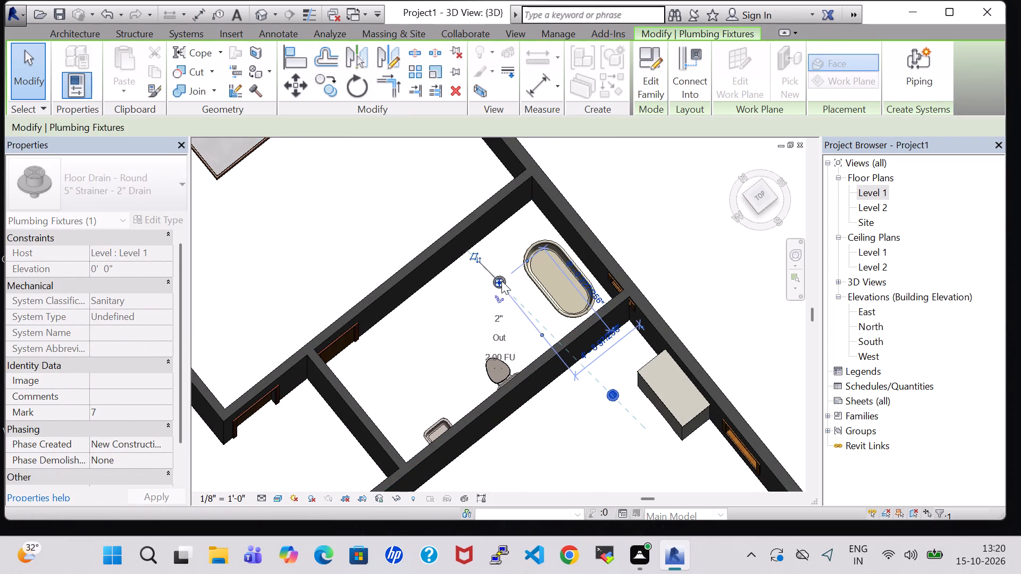
{"action": "left_click_drag", "start_coordinate": [501, 281], "coordinate": [543, 317]}
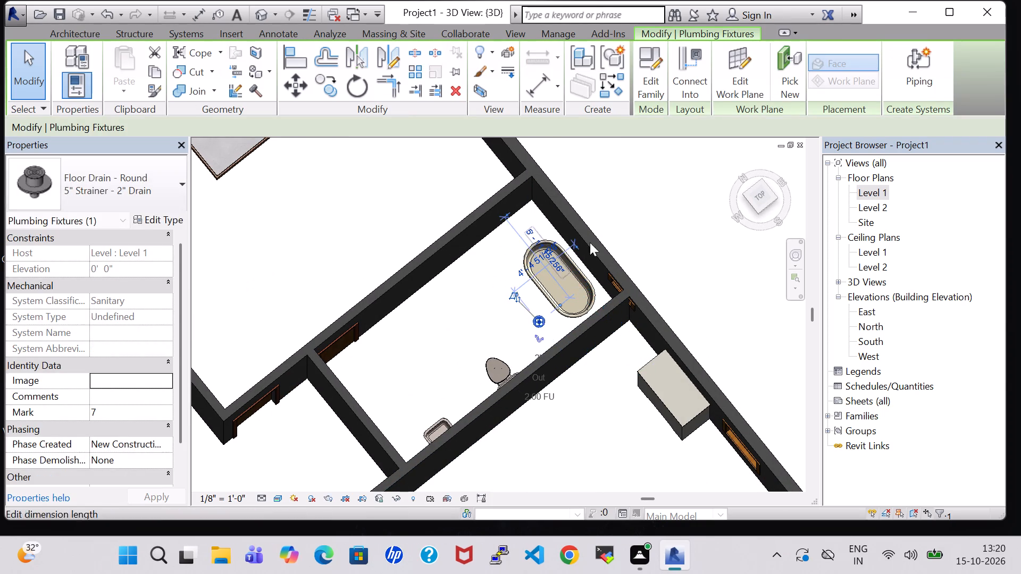
{"action": "left_click", "coordinate": [642, 215]}
Return to the Level 1 floor plan and reload the Desk family from the Furniture, Tables library folder, overwriting the existing version.
{"action": "double_click", "coordinate": [873, 196]}
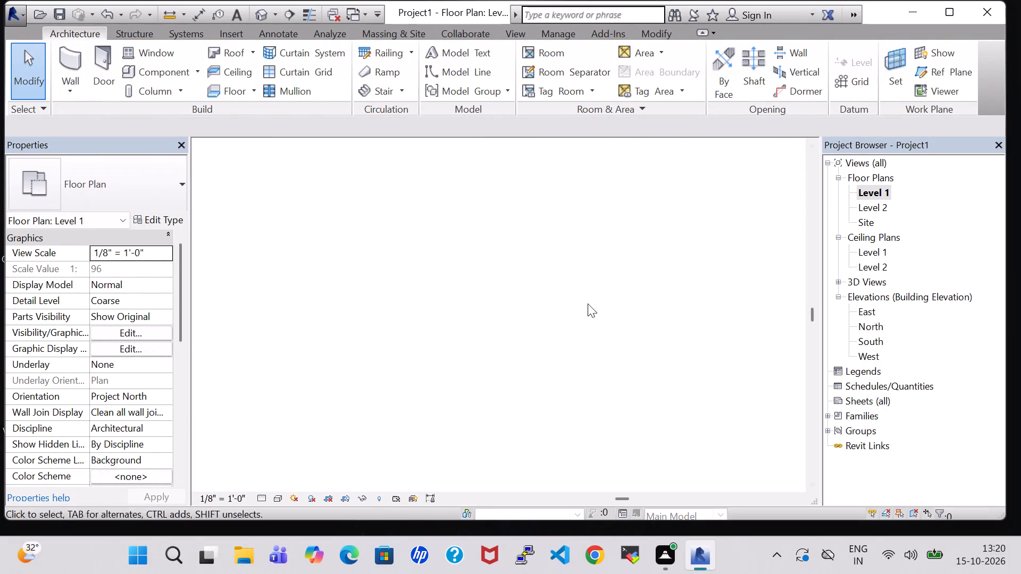
{"action": "scroll", "coordinate": [575, 316], "scroll_direction": "down", "scroll_amount": 1}
{"action": "scroll", "coordinate": [575, 316], "scroll_direction": "up", "scroll_amount": 5}
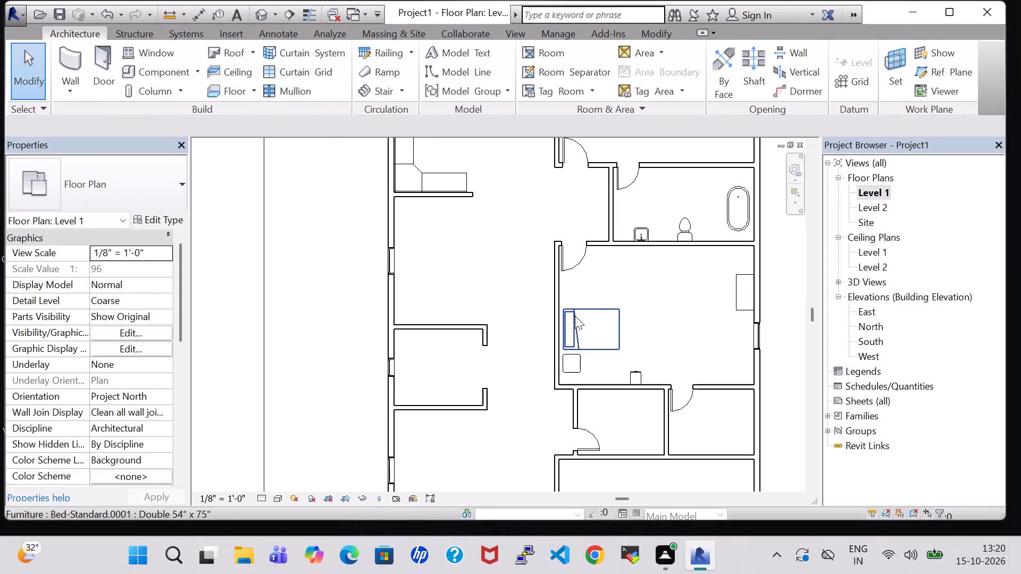
{"action": "left_click", "coordinate": [666, 306]}
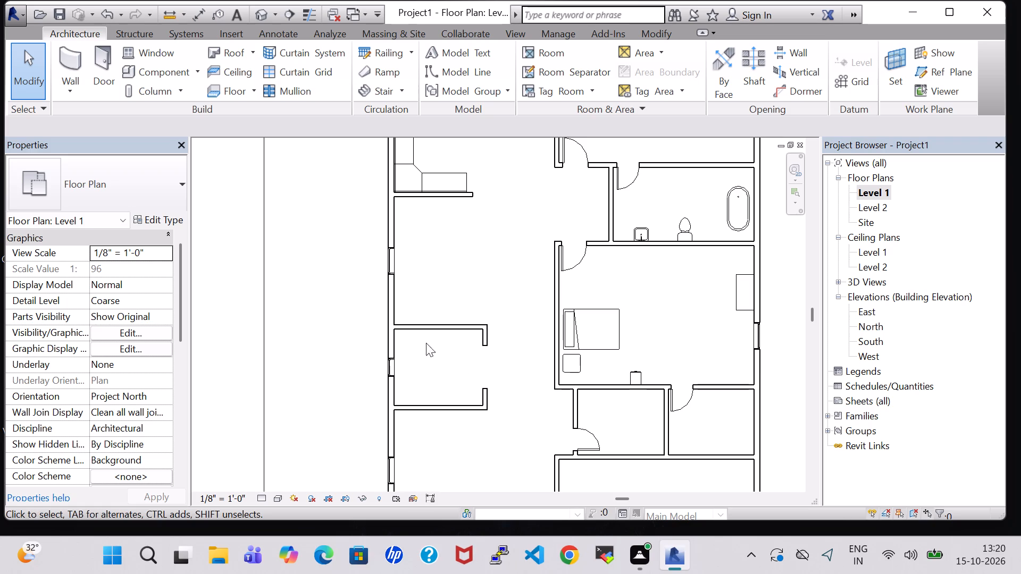
{"action": "left_click", "coordinate": [153, 69]}
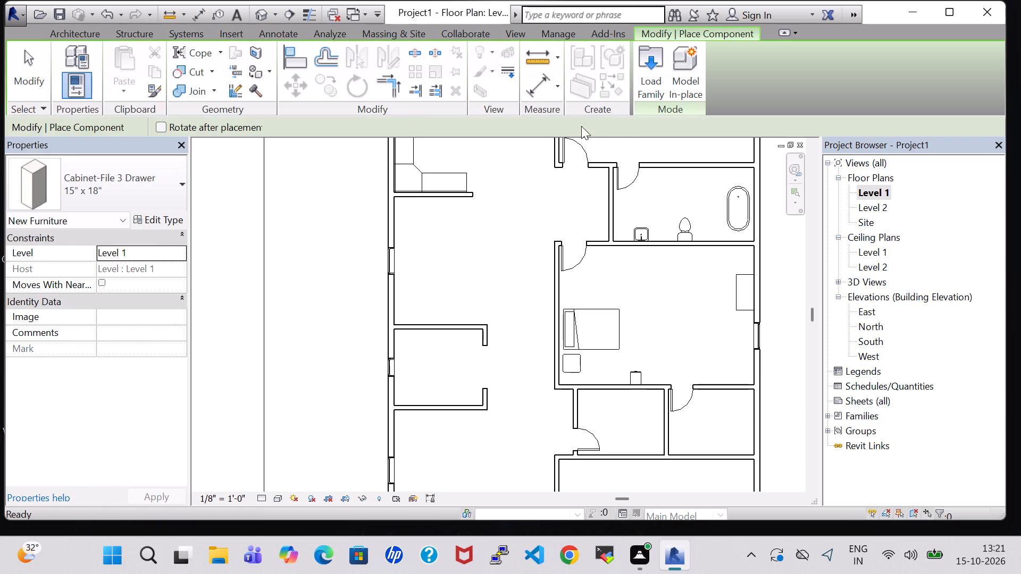
{"action": "left_click", "coordinate": [654, 72]}
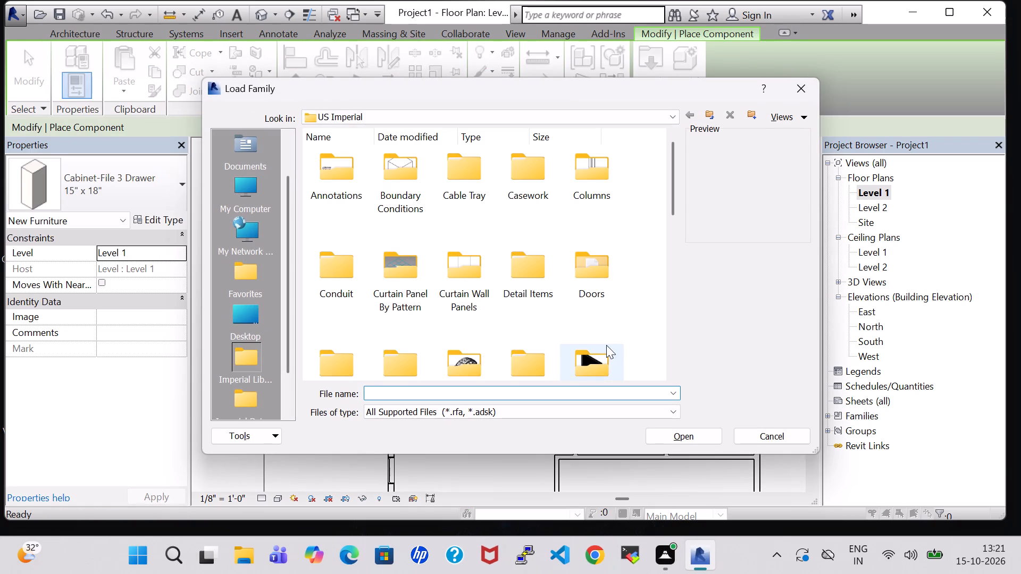
{"action": "double_click", "coordinate": [606, 357]}
{"action": "left_click", "coordinate": [548, 189]}
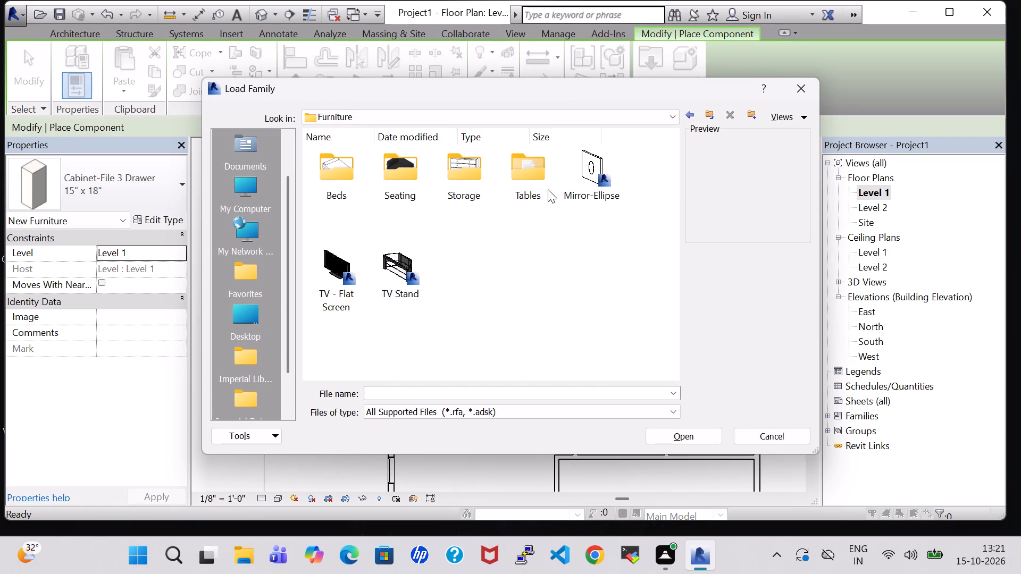
{"action": "double_click", "coordinate": [525, 181]}
{"action": "left_click", "coordinate": [345, 161]}
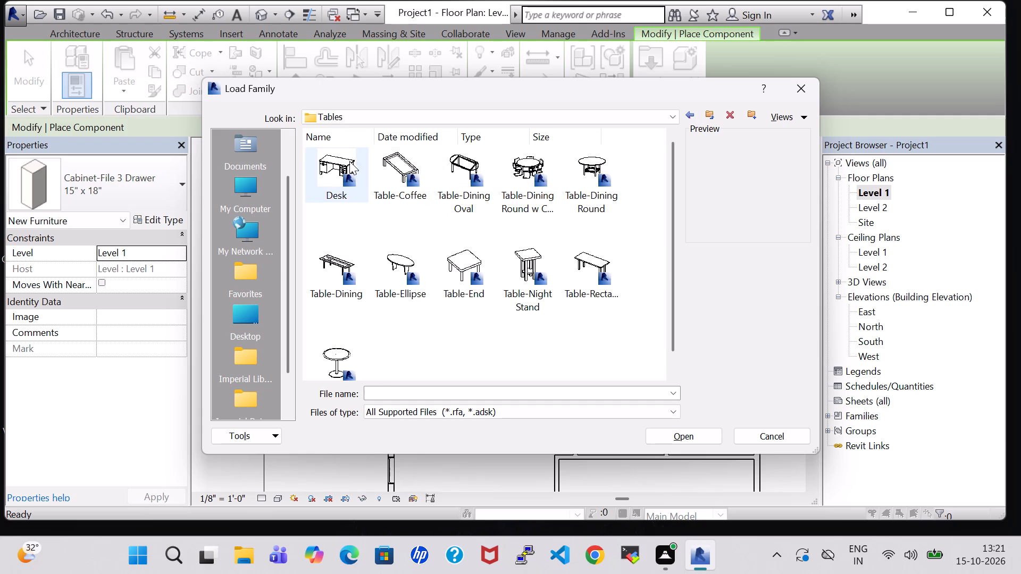
{"action": "left_click", "coordinate": [685, 436]}
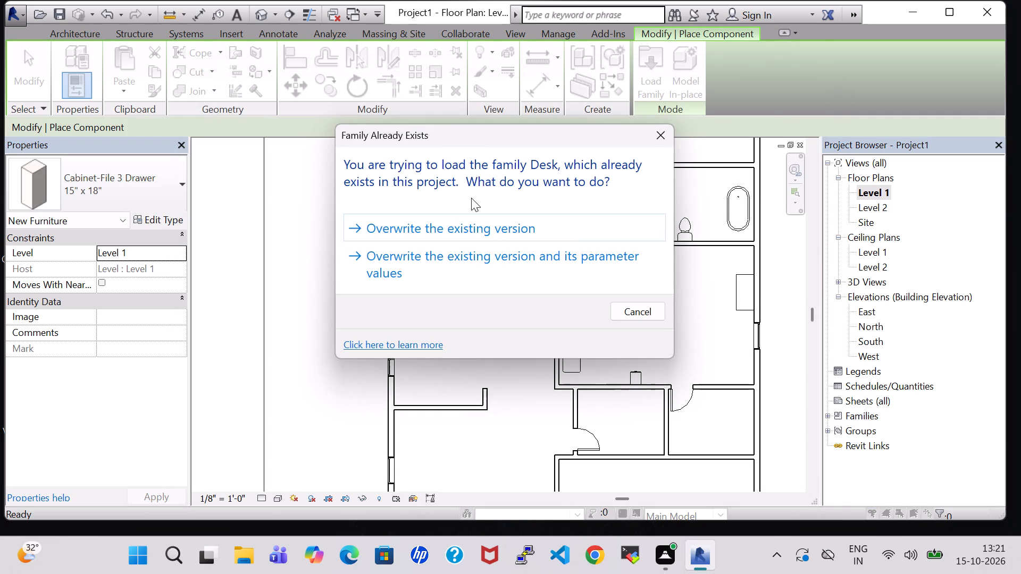
{"action": "left_click", "coordinate": [495, 234]}
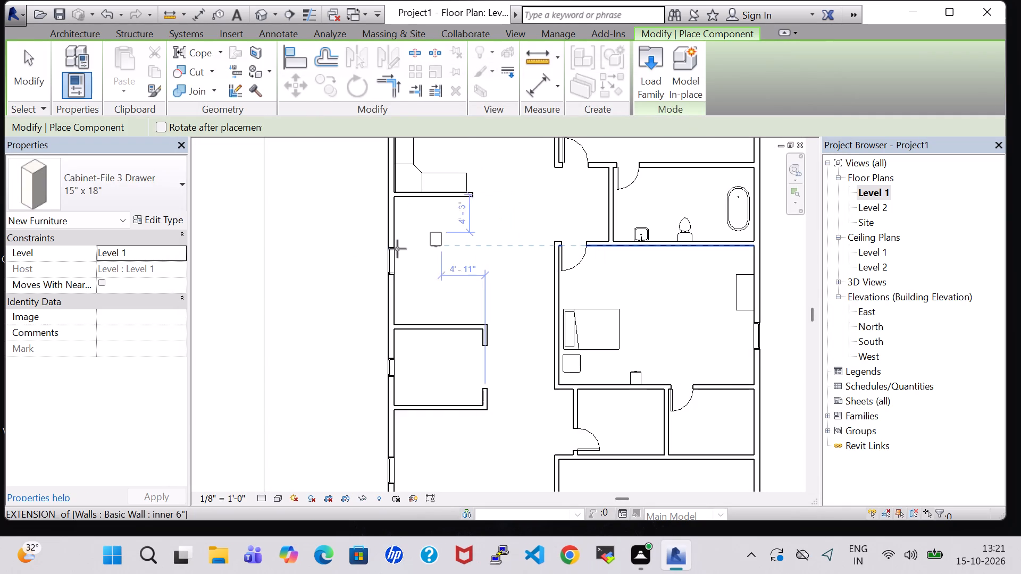
{"action": "key", "text": "Escape"}
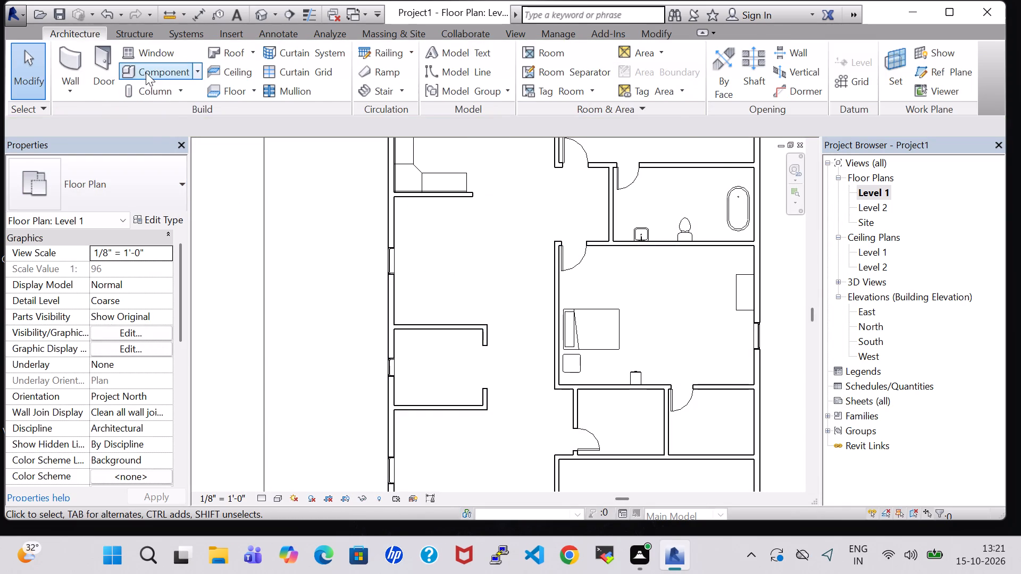
Place a 60" x 30" Desk lengthwise against the bedroom's east wall, between the window and the southeast corner.
{"action": "left_click", "coordinate": [146, 72]}
{"action": "left_click", "coordinate": [150, 180]}
{"action": "scroll", "coordinate": [141, 307], "scroll_direction": "up", "scroll_amount": 4}
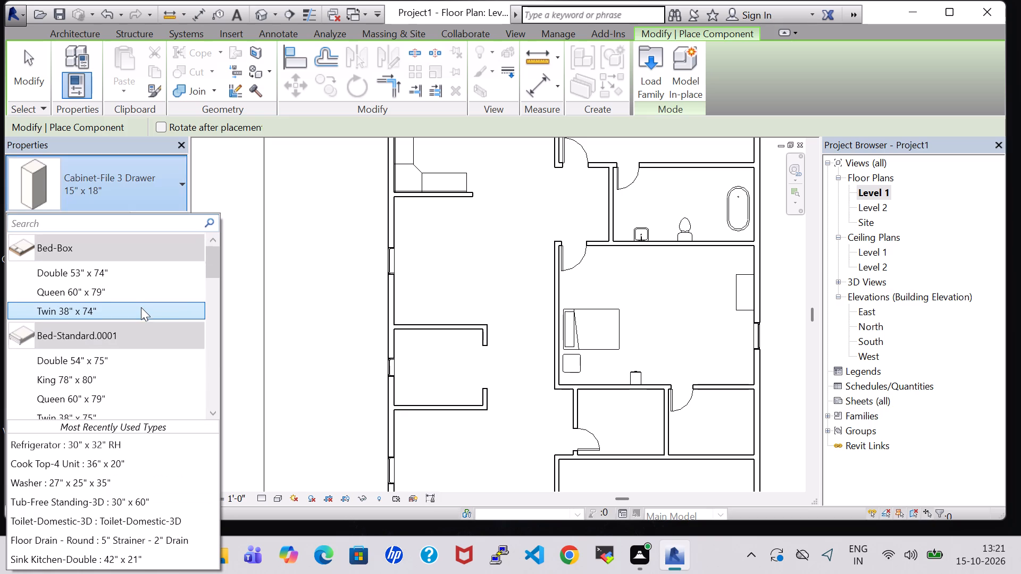
{"action": "scroll", "coordinate": [141, 307], "scroll_direction": "up", "scroll_amount": 4}
{"action": "scroll", "coordinate": [141, 307], "scroll_direction": "down", "scroll_amount": 10}
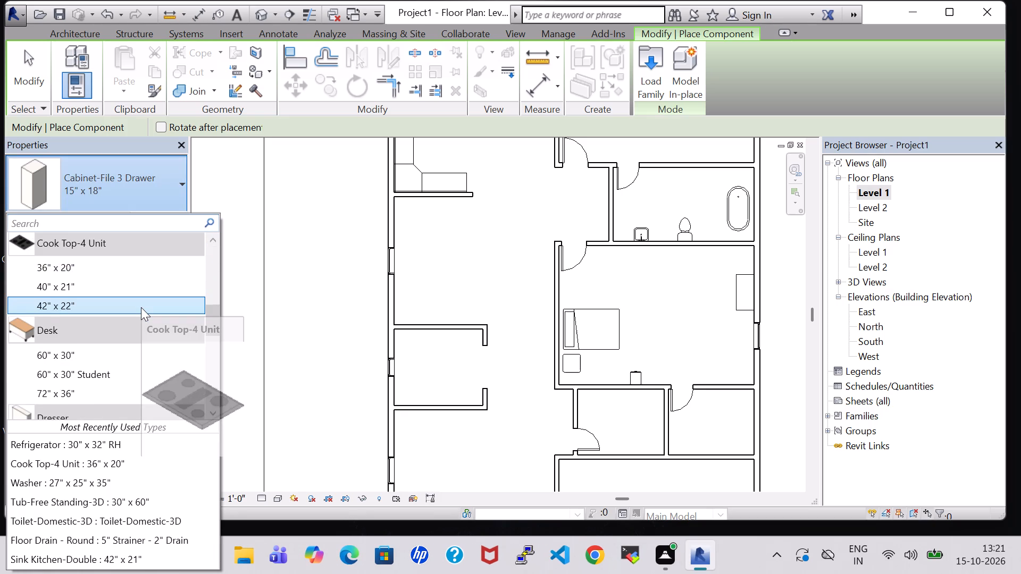
{"action": "left_click", "coordinate": [123, 332]}
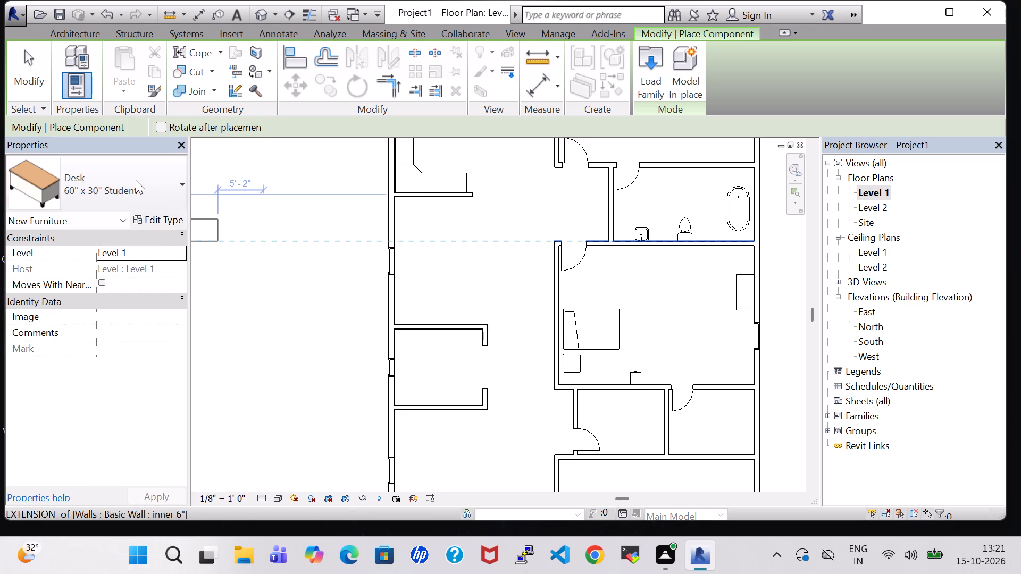
{"action": "left_click", "coordinate": [136, 180]}
{"action": "left_click", "coordinate": [106, 283]}
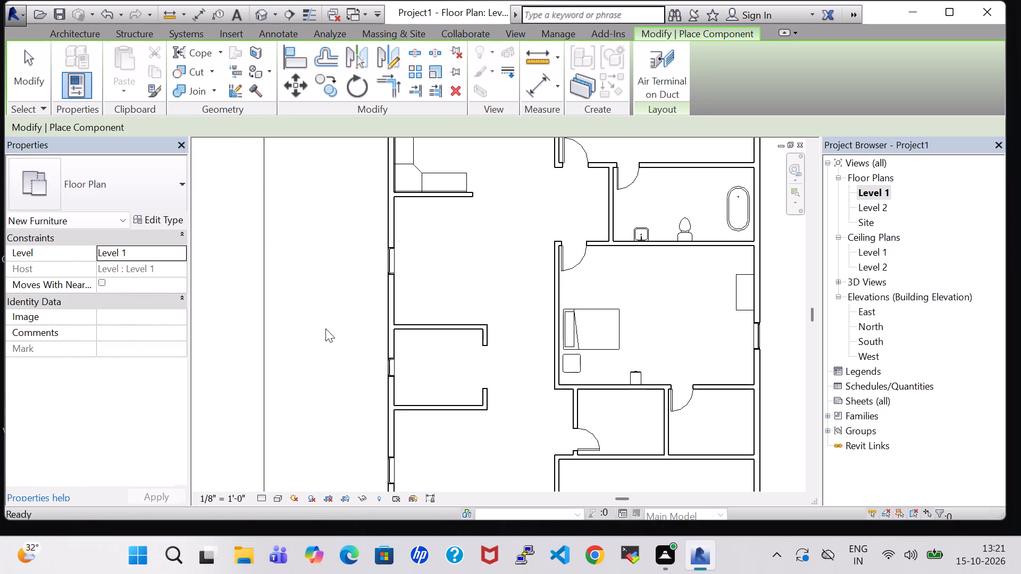
{"action": "scroll", "coordinate": [706, 357], "scroll_direction": "up", "scroll_amount": 5}
{"action": "key", "text": "space"}
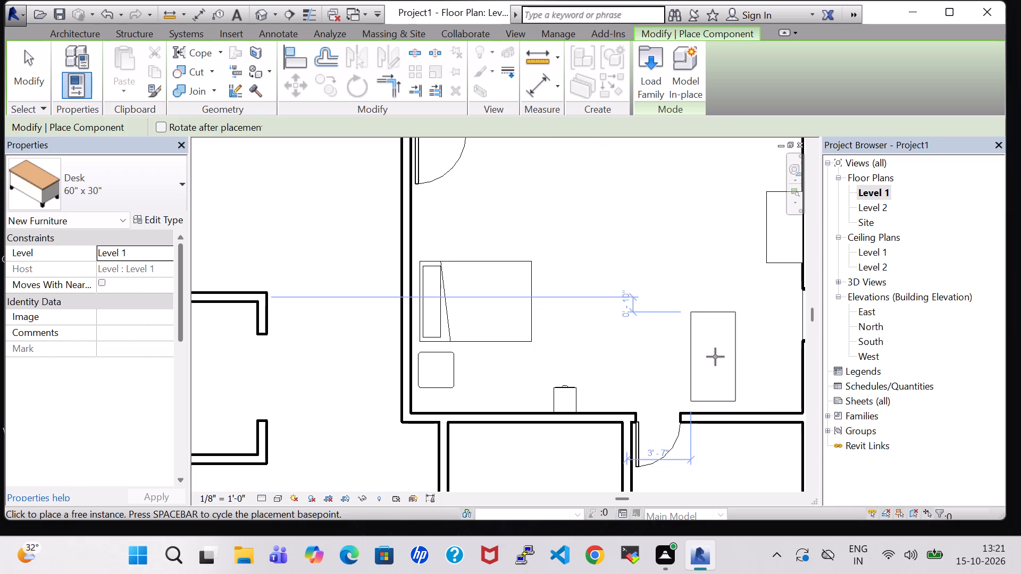
{"action": "middle_click_drag", "start_coordinate": [753, 359], "coordinate": [667, 350]}
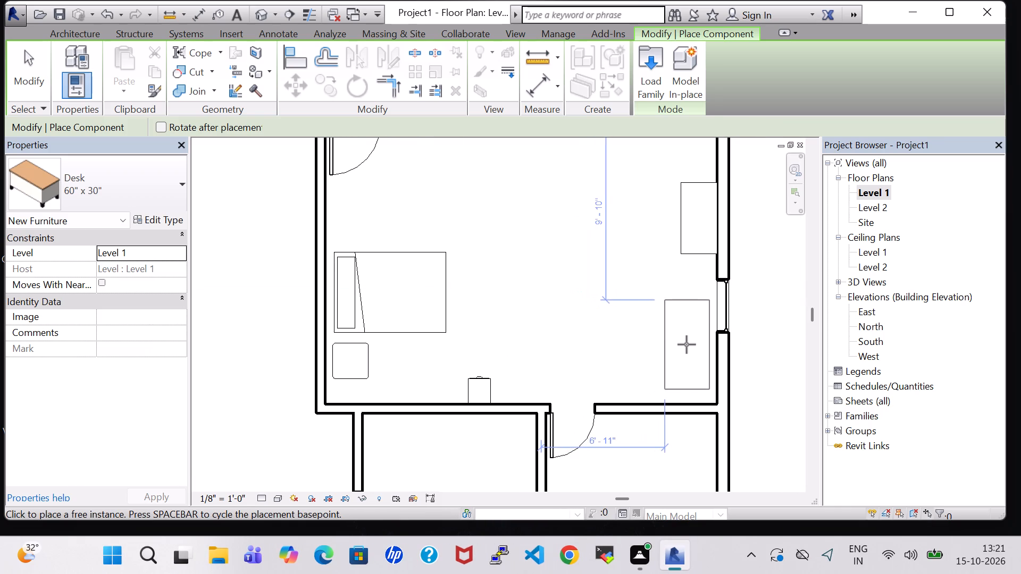
{"action": "left_click", "coordinate": [691, 344]}
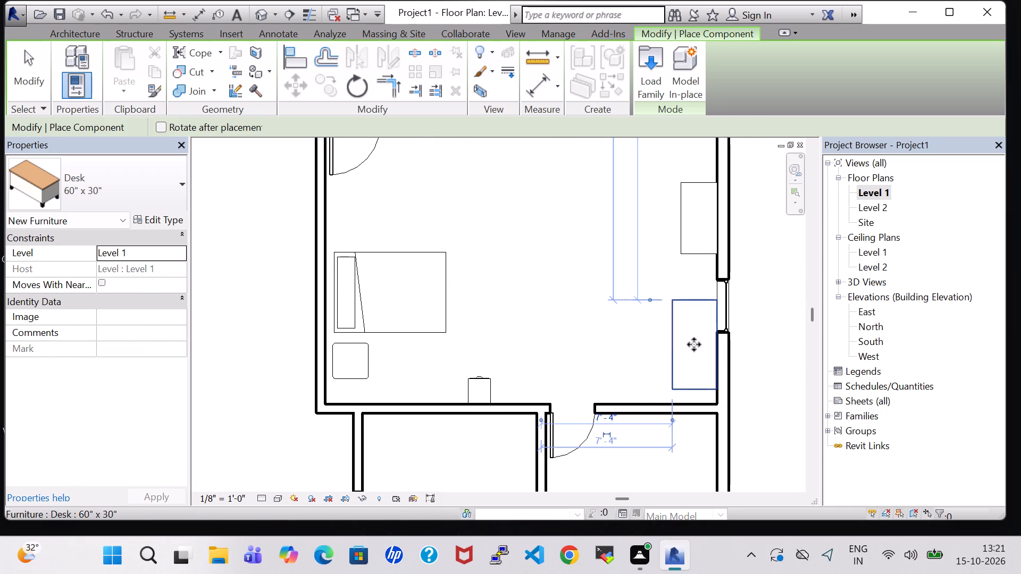
{"action": "key", "text": "Escape"}
{"action": "key", "text": "Escape"}
Load the Chair-Task Arms family from the Furniture, Seating library folder for placement.
{"action": "scroll", "coordinate": [637, 293], "scroll_direction": "down", "scroll_amount": 2}
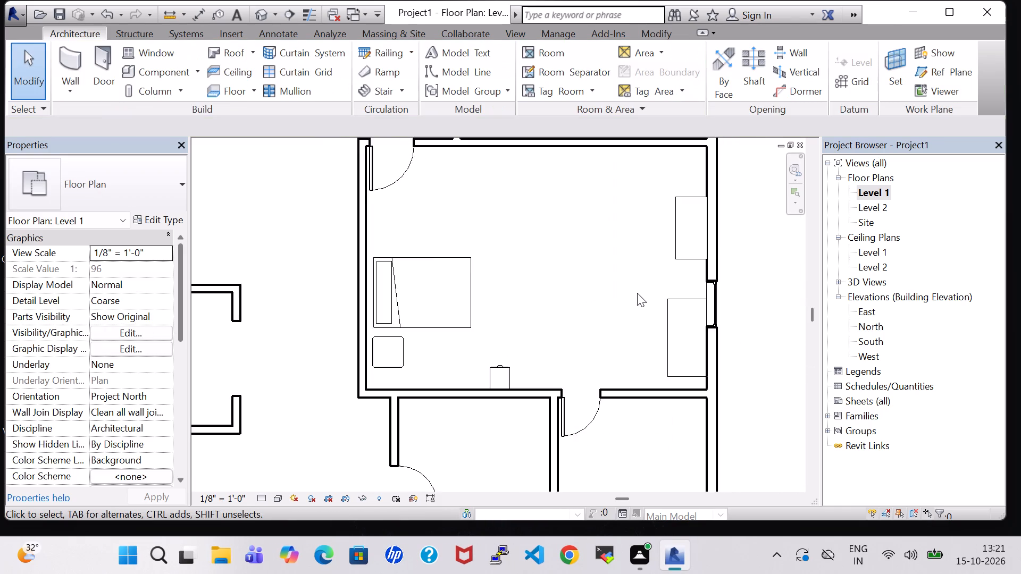
{"action": "scroll", "coordinate": [637, 293], "scroll_direction": "down", "scroll_amount": 2}
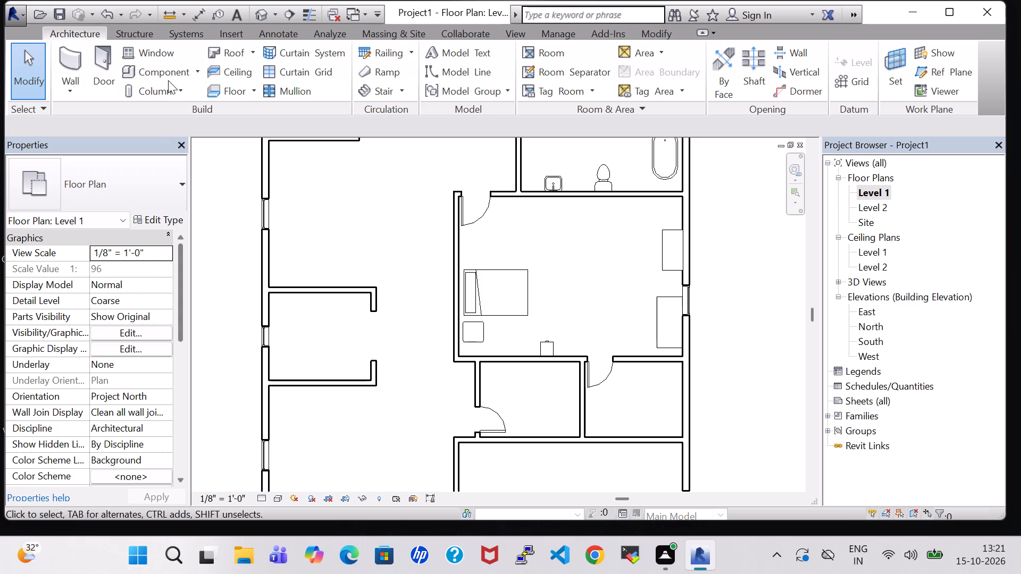
{"action": "left_click", "coordinate": [160, 72]}
{"action": "left_click", "coordinate": [637, 67]}
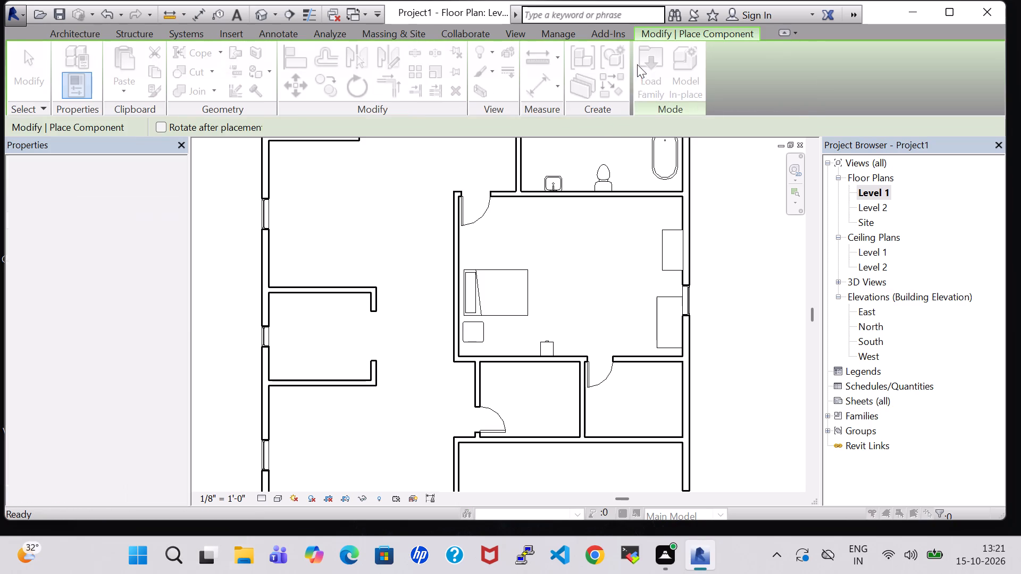
{"action": "scroll", "coordinate": [639, 344], "scroll_direction": "down", "scroll_amount": 1}
{"action": "double_click", "coordinate": [578, 237]}
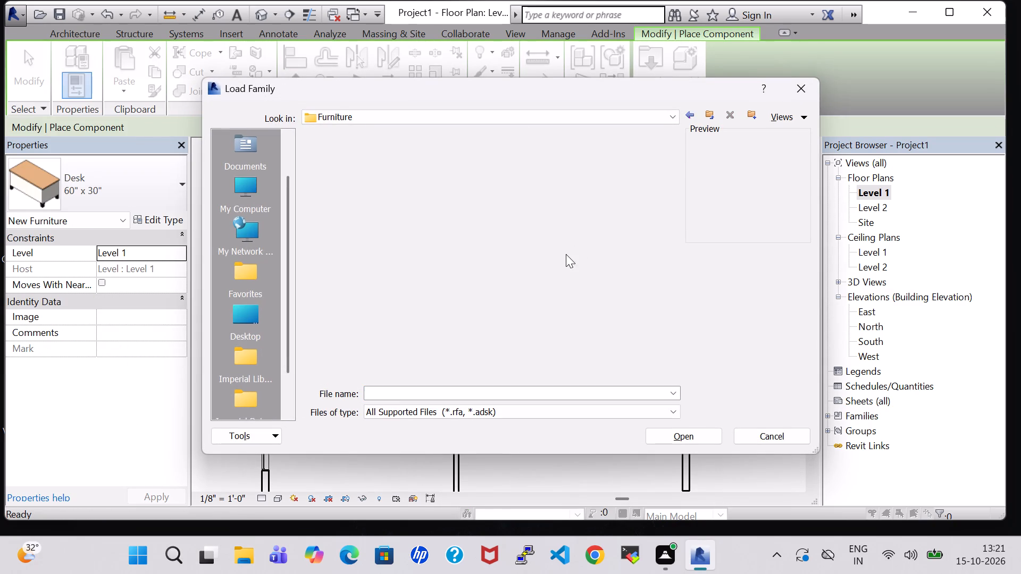
{"action": "double_click", "coordinate": [387, 176]}
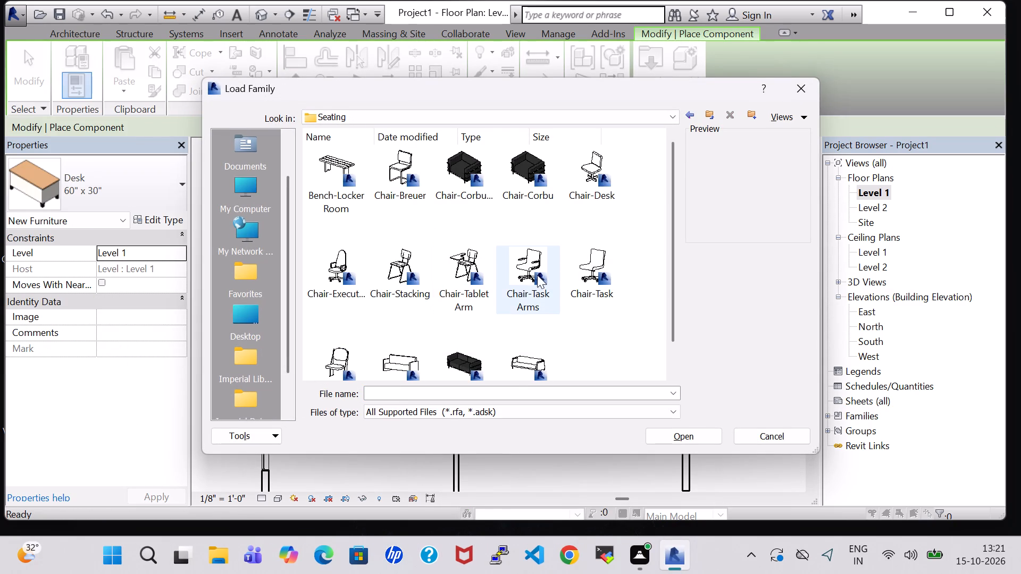
{"action": "left_click", "coordinate": [516, 267]}
{"action": "left_click", "coordinate": [711, 430]}
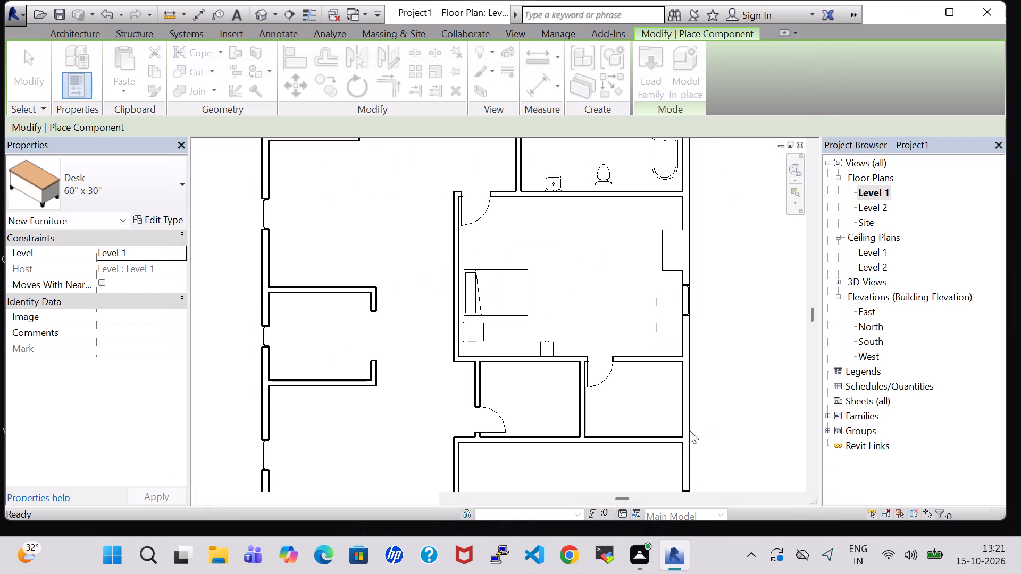
Place one Chair-Task Arms, rotated to line up with the desk, just west of the desk in the bedroom.
{"action": "key", "text": "space"}
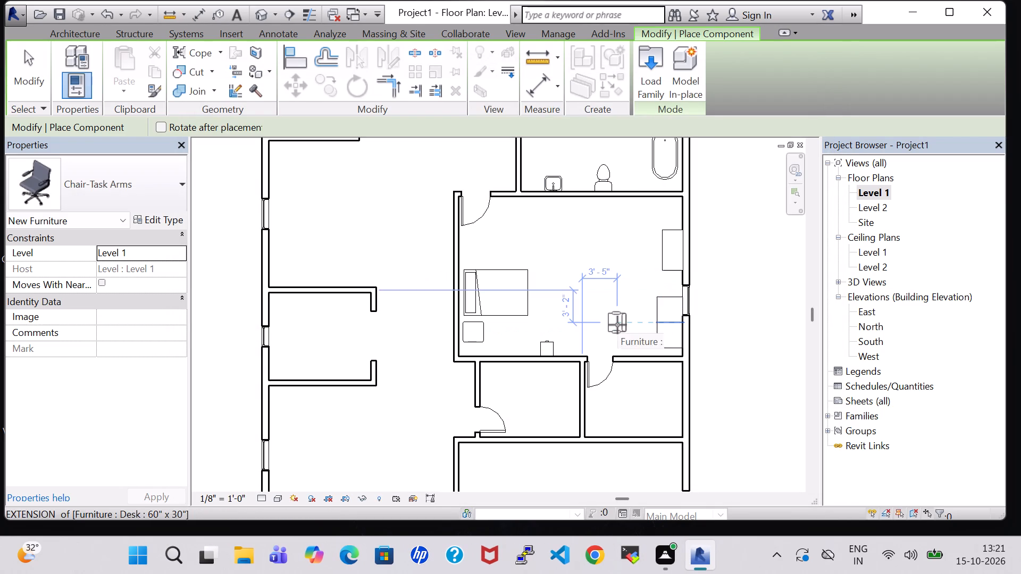
{"action": "key", "text": "space"}
{"action": "key", "text": "space"}
{"action": "scroll", "coordinate": [617, 325], "scroll_direction": "up", "scroll_amount": 3}
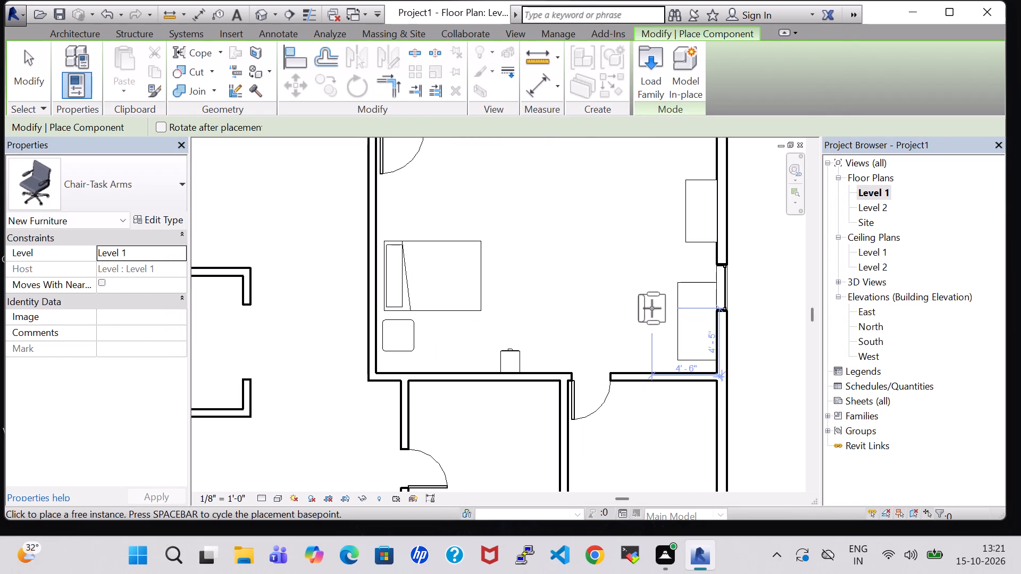
{"action": "left_click", "coordinate": [654, 317]}
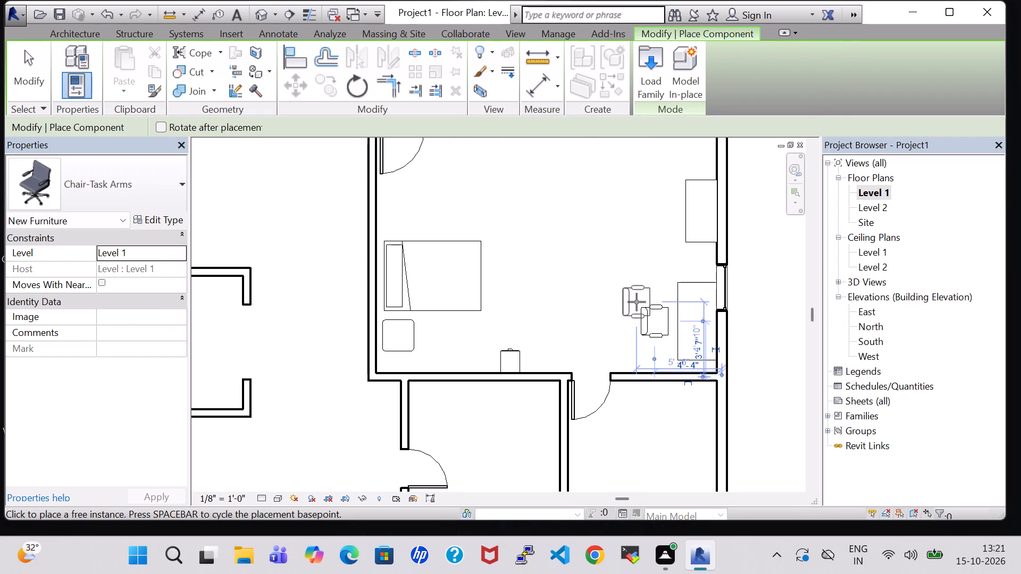
{"action": "key", "text": "Escape"}
{"action": "key", "text": "Escape"}
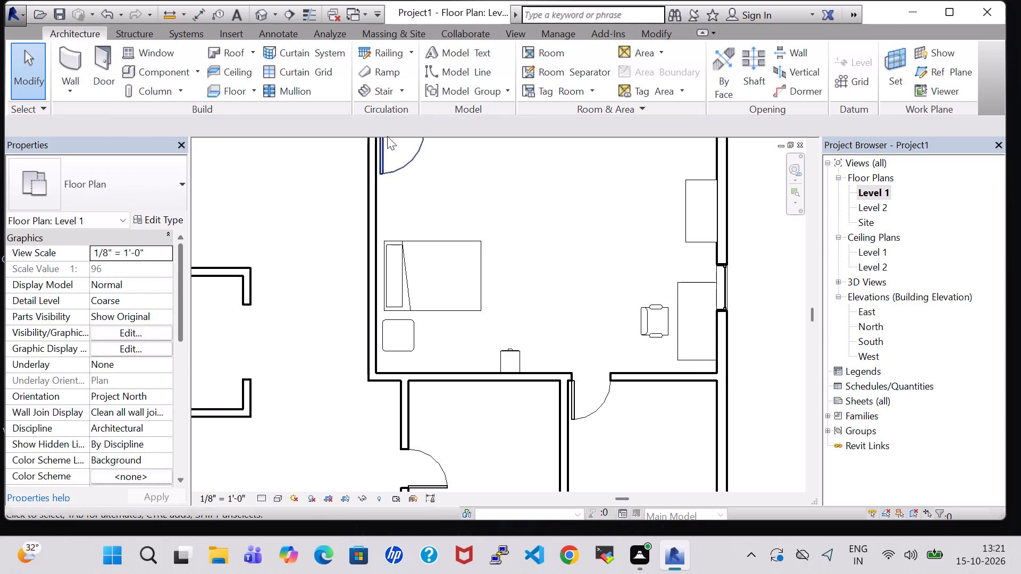
In the 3D view, rotate the bedroom dresser 180° so its drawers face into the room.
{"action": "left_click", "coordinate": [255, 18]}
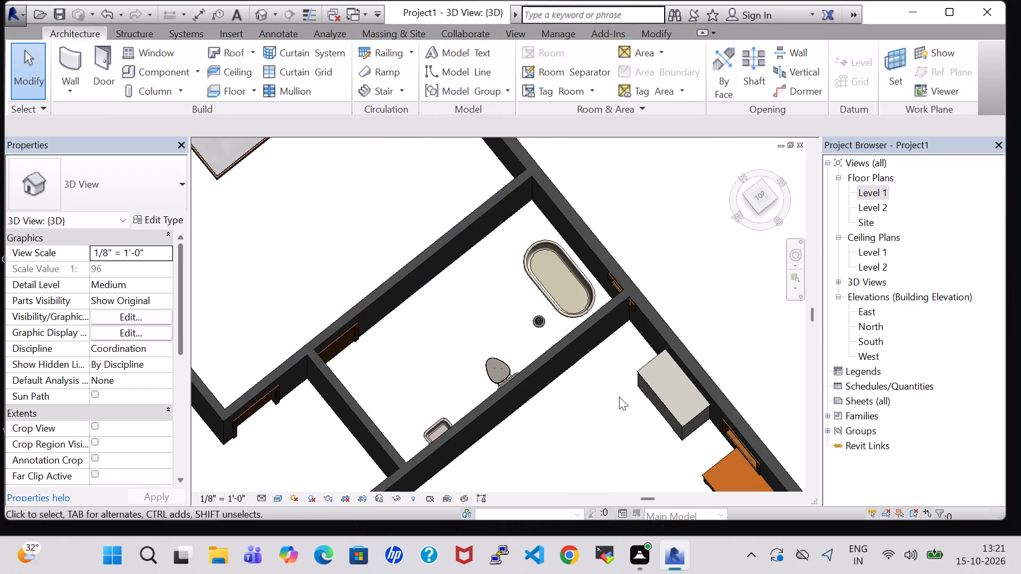
{"action": "middle_click_drag", "start_coordinate": [619, 399], "coordinate": [525, 292]}
{"action": "middle_click_drag", "start_coordinate": [496, 408], "coordinate": [521, 296]}
{"action": "left_click", "coordinate": [510, 315]}
{"action": "key", "text": "space"}
{"action": "key", "text": "space"}
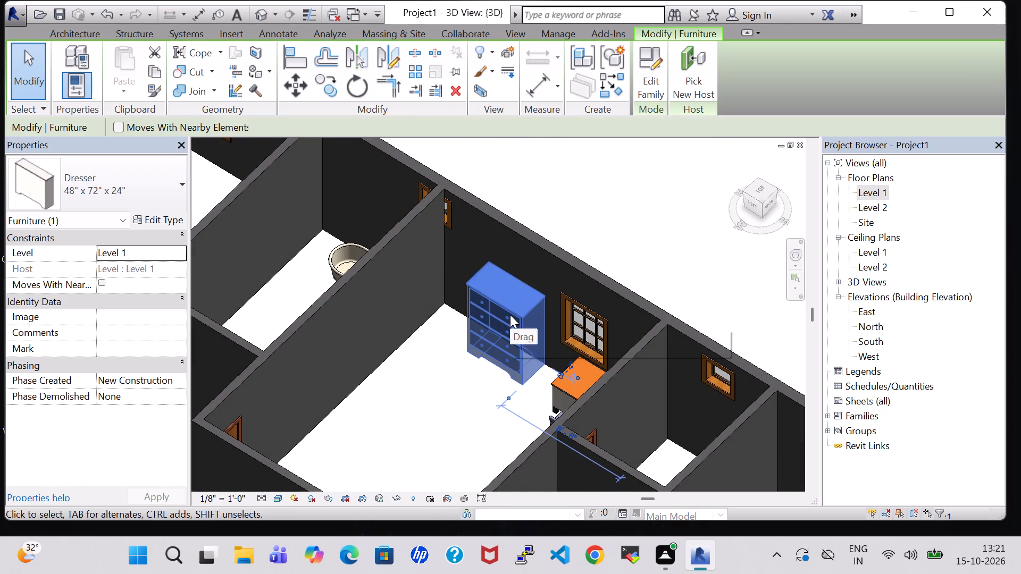
{"action": "left_click", "coordinate": [470, 379]}
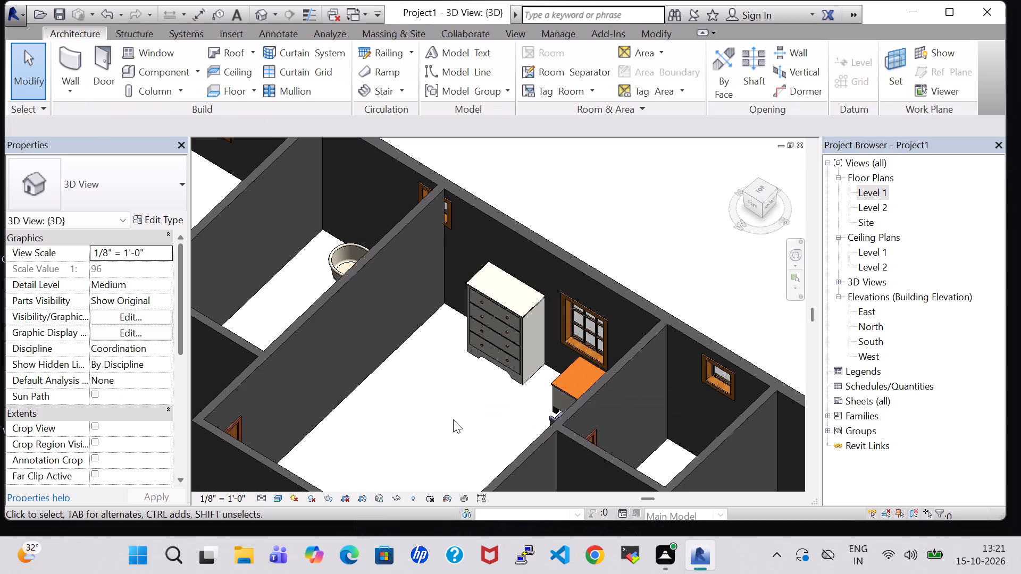
Rotate the bedroom desk 180° so its drawer side faces the task chair.
{"action": "middle_click_drag", "start_coordinate": [453, 419], "coordinate": [508, 414], "text": "shift"}
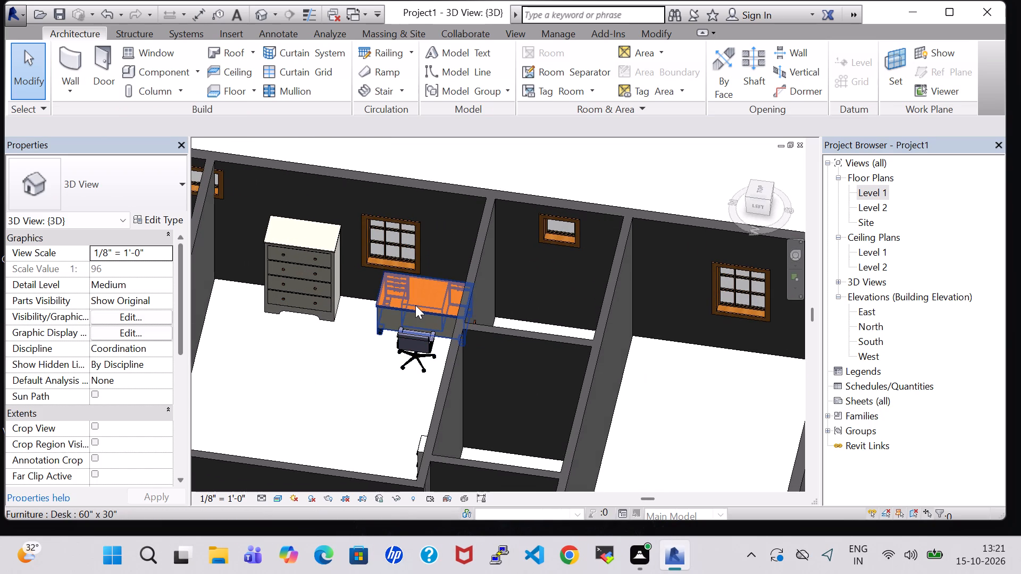
{"action": "left_click", "coordinate": [415, 305]}
{"action": "key", "text": "space"}
{"action": "key", "text": "space"}
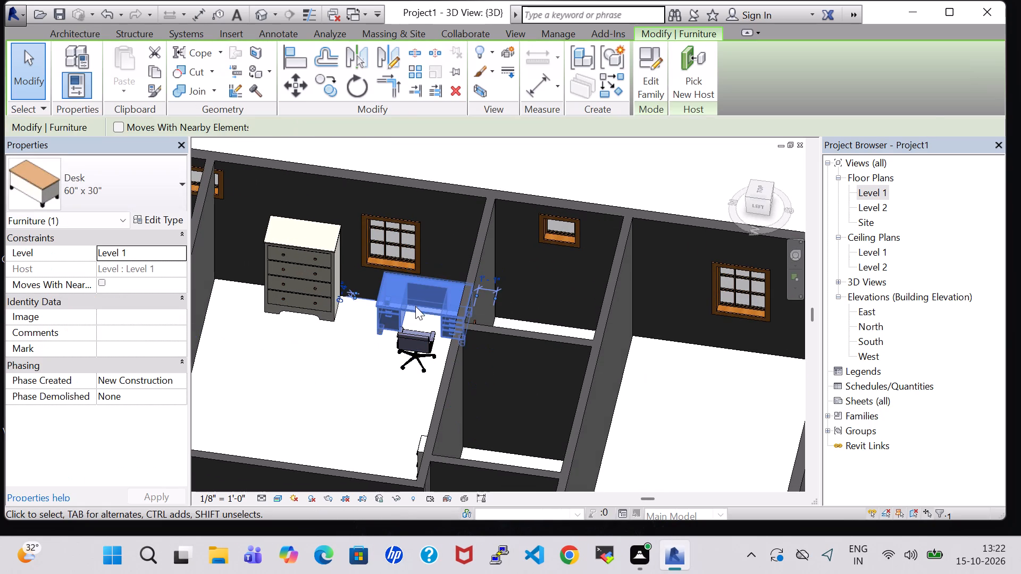
{"action": "left_click", "coordinate": [369, 387]}
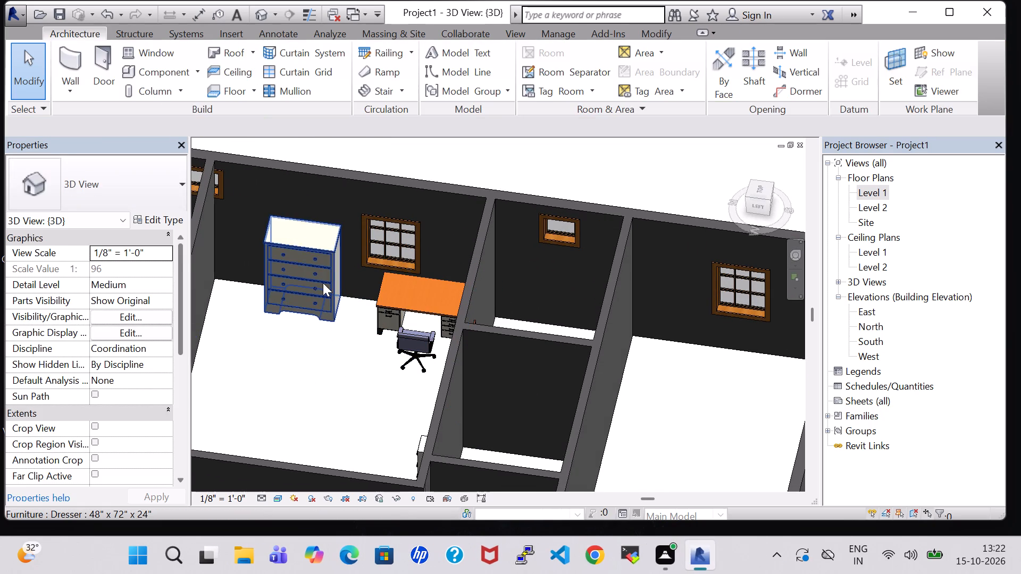
Nudge the dresser north along the east wall toward the bathroom corner, to about 11'-8" from the bedroom's south wall.
{"action": "left_click", "coordinate": [323, 283]}
{"action": "key", "text": "Left"}
{"action": "key", "text": "Left"}
{"action": "key", "text": "Left"}
{"action": "key", "text": "Left"}
{"action": "key", "text": "Left"}
{"action": "key", "text": "Left"}
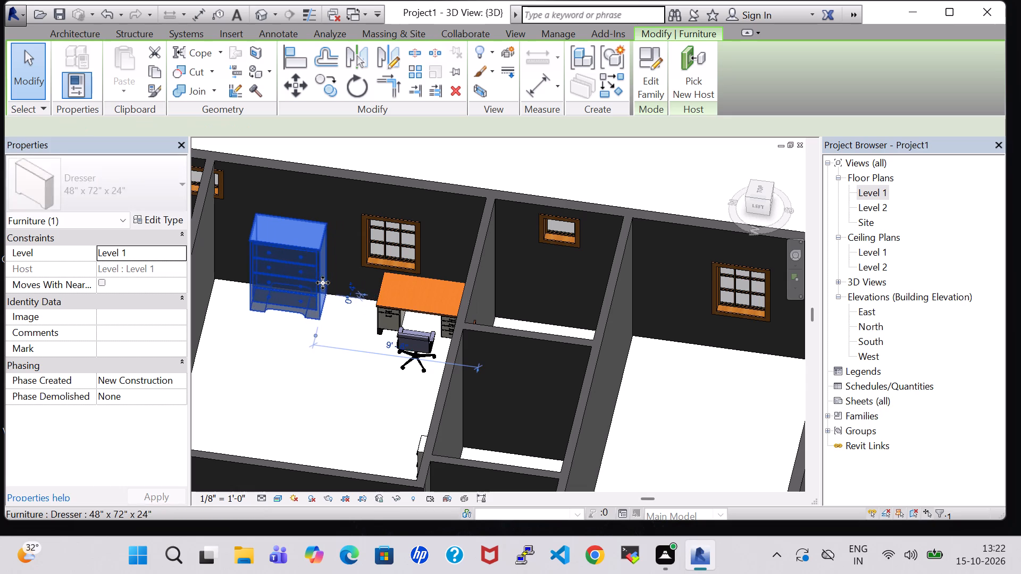
{"action": "key", "text": "Left"}
{"action": "key", "text": "Left"}
{"action": "key", "text": "Left"}
{"action": "key", "text": "Left"}
{"action": "key", "text": "Left"}
{"action": "key", "text": "Left"}
{"action": "key", "text": "Left"}
{"action": "key", "text": "Left"}
{"action": "key", "text": "Left"}
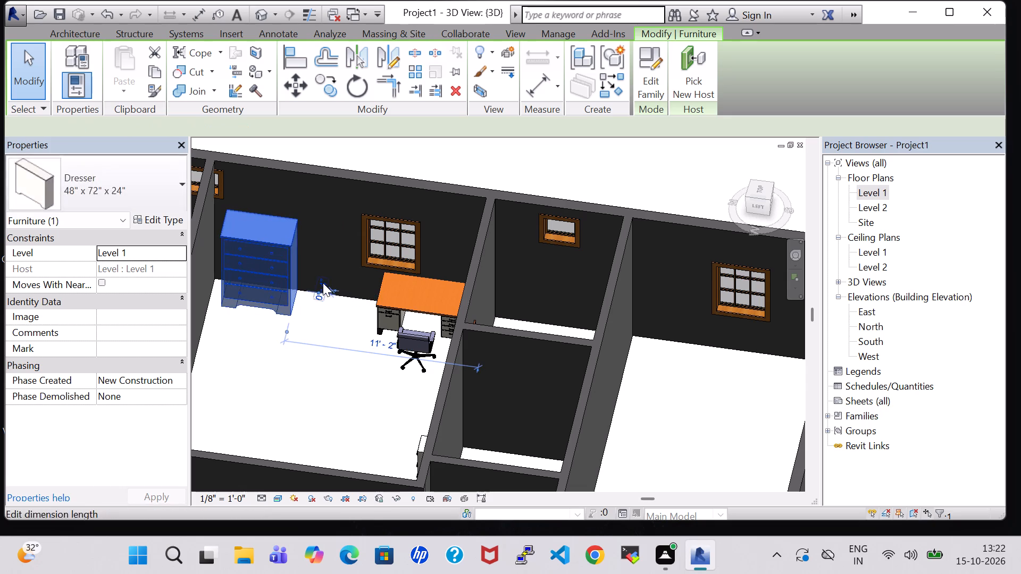
{"action": "key", "text": "Left"}
{"action": "key", "text": "Left"}
{"action": "key", "text": "Left"}
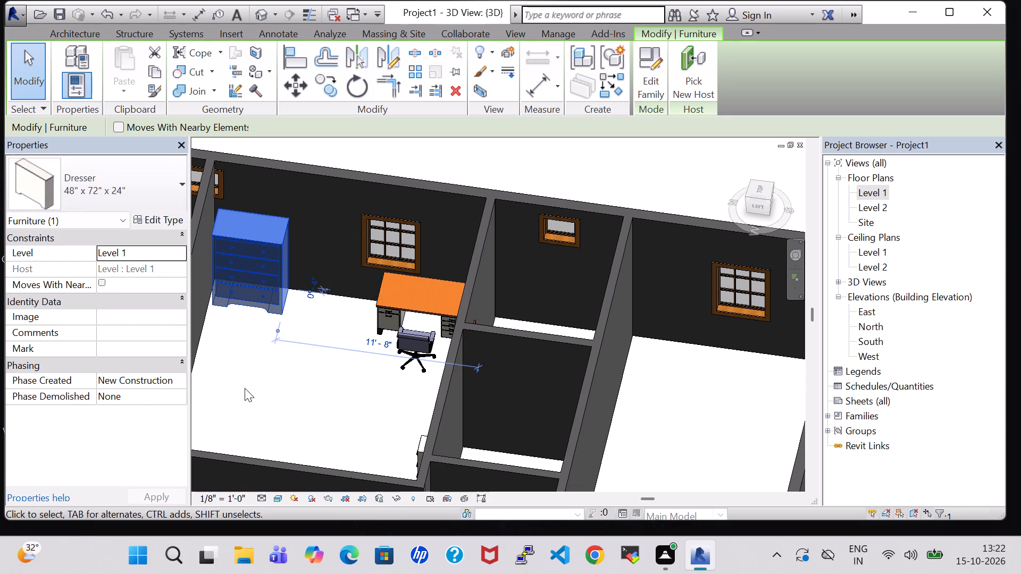
Nudge the bathroom's 24" x 24" Transom with Trim window north to above the tub and down to a 6'-1" sill height.
{"action": "middle_click_drag", "start_coordinate": [245, 388], "coordinate": [279, 382]}
{"action": "middle_click_drag", "start_coordinate": [279, 382], "coordinate": [265, 377]}
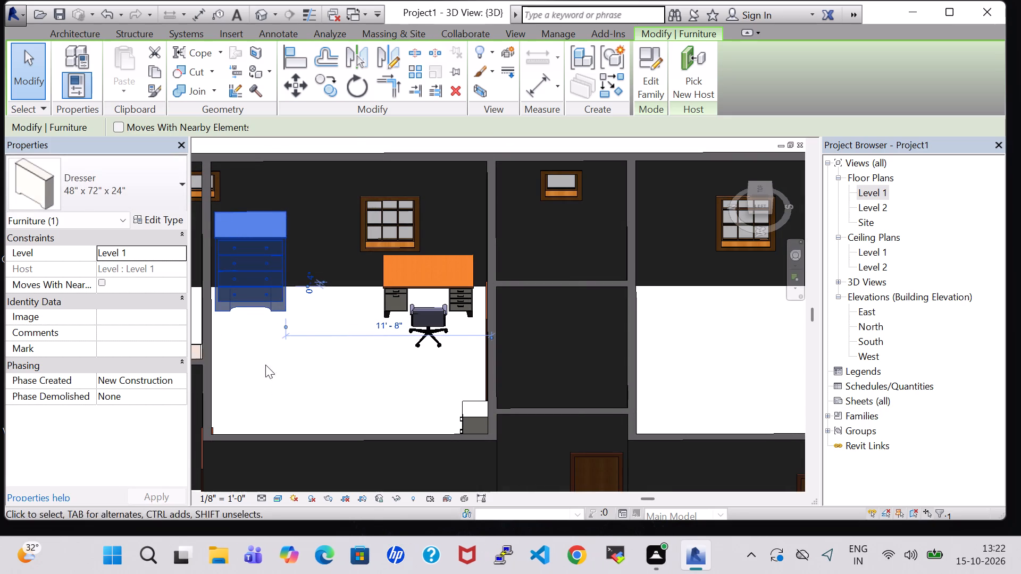
{"action": "left_click", "coordinate": [196, 184]}
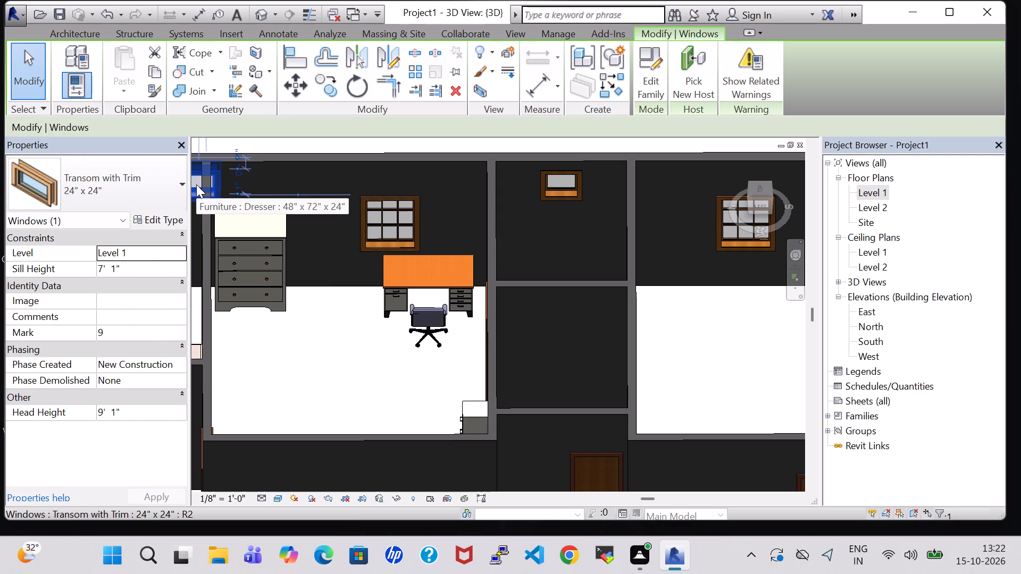
{"action": "key", "text": "Left"}
{"action": "key", "text": "Left"}
{"action": "key", "text": "Left"}
{"action": "key", "text": "Left"}
{"action": "key", "text": "Left"}
{"action": "key", "text": "Left"}
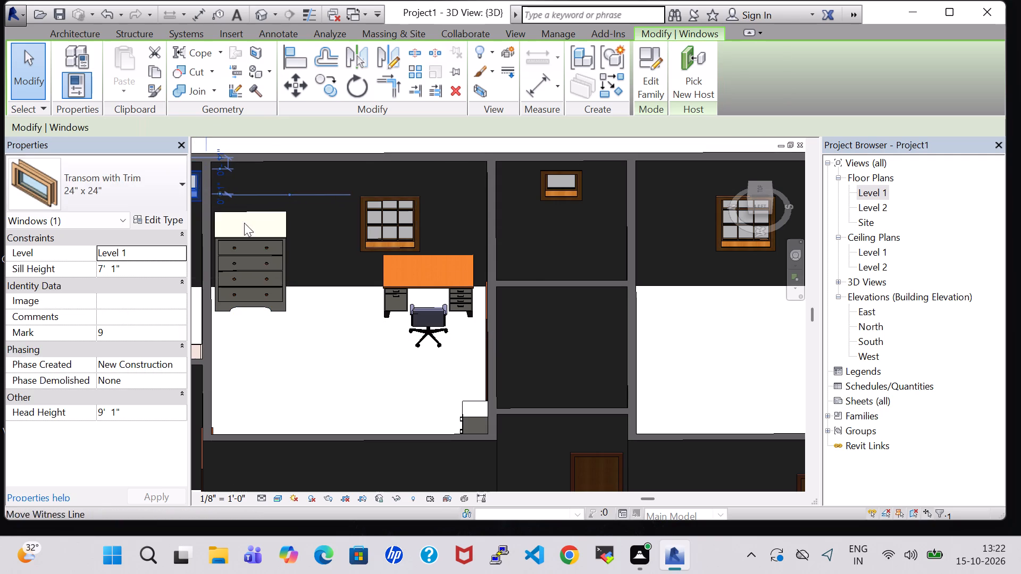
{"action": "middle_click_drag", "start_coordinate": [312, 345], "coordinate": [389, 341]}
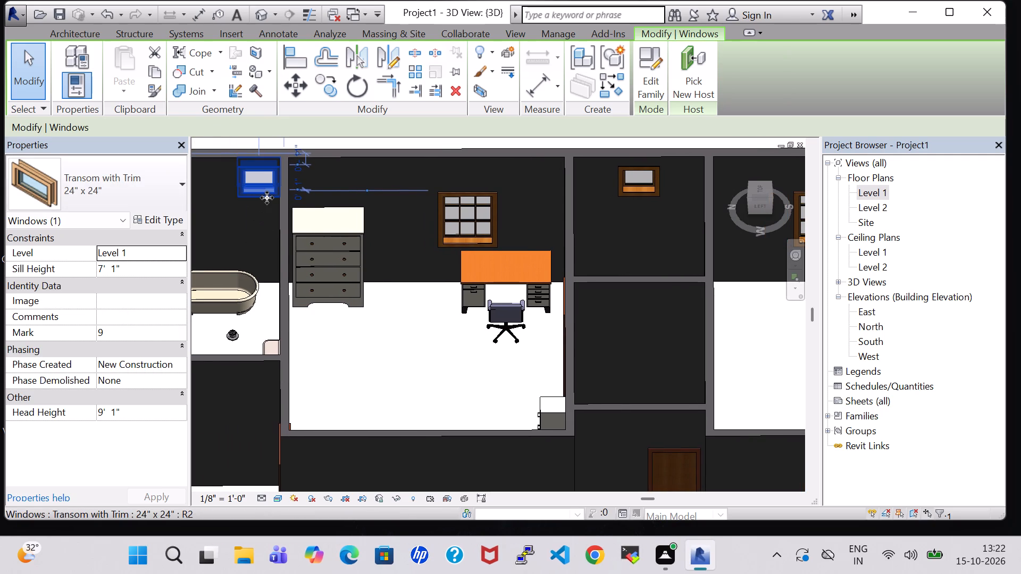
{"action": "key", "text": "Left"}
{"action": "key", "text": "Left"}
{"action": "key", "text": "Left"}
{"action": "key", "text": "Left"}
{"action": "key", "text": "Left"}
{"action": "key", "text": "Down"}
{"action": "key", "text": "Down"}
{"action": "key", "text": "Down"}
{"action": "key", "text": "Down"}
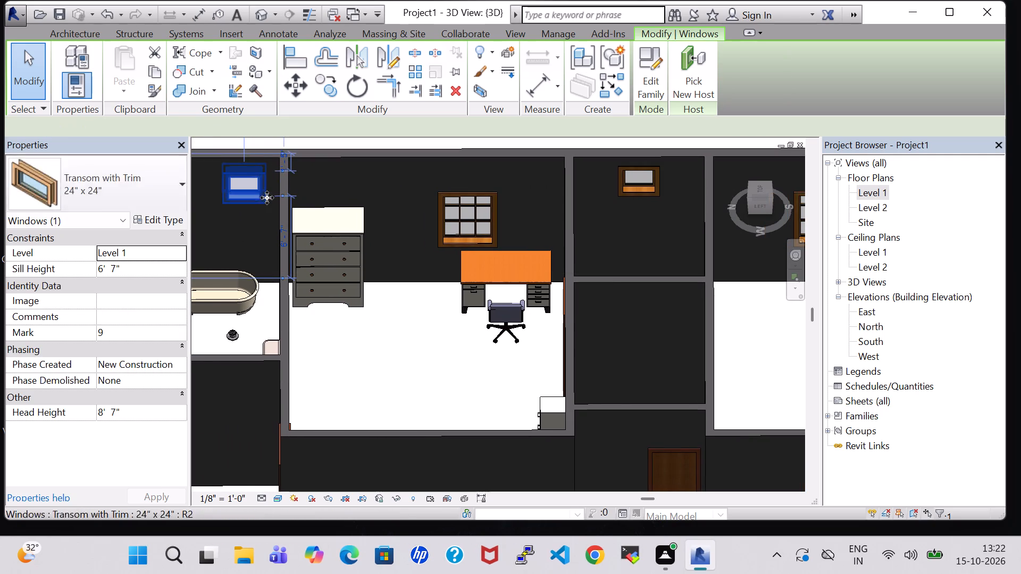
{"action": "key", "text": "Down"}
{"action": "key", "text": "Down"}
{"action": "key", "text": "Left"}
{"action": "key", "text": "Left"}
{"action": "key", "text": "Left"}
{"action": "key", "text": "Left"}
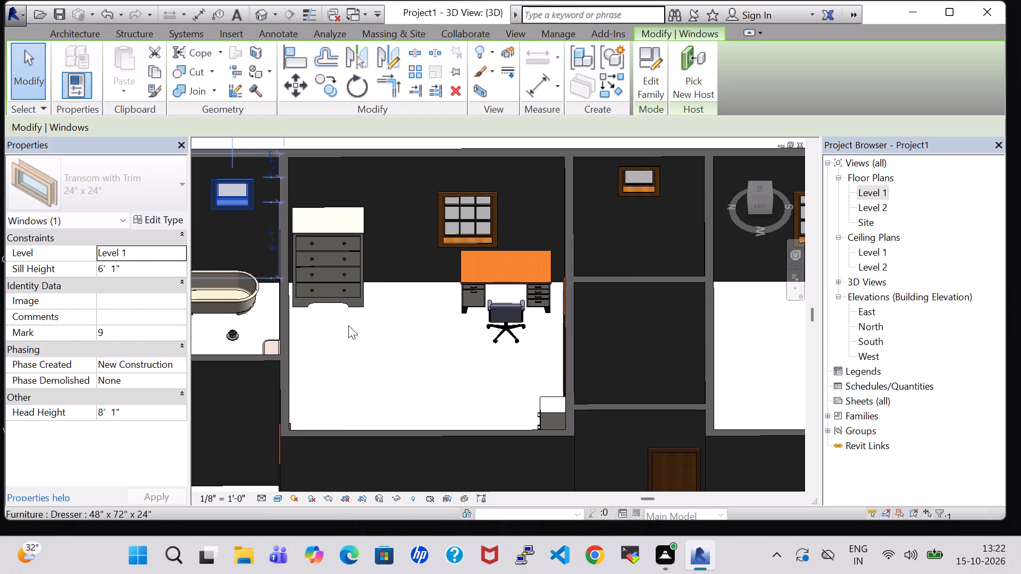
{"action": "middle_click_drag", "start_coordinate": [349, 332], "coordinate": [439, 337]}
{"action": "key", "text": "Left"}
{"action": "key", "text": "Left"}
{"action": "key", "text": "Left"}
{"action": "key", "text": "Left"}
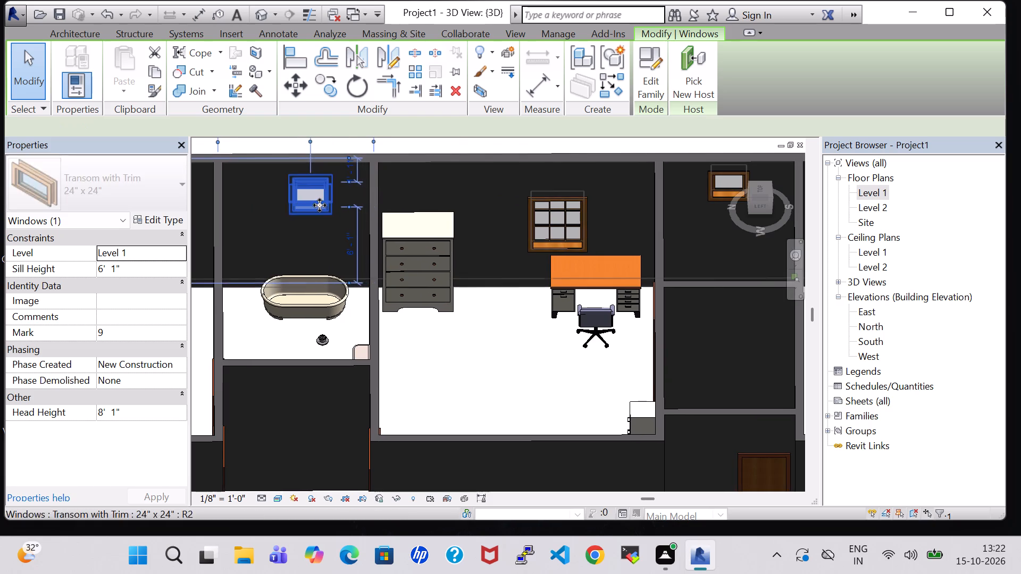
{"action": "key", "text": "Left"}
{"action": "key", "text": "Left"}
{"action": "key", "text": "Left"}
{"action": "key", "text": "Left"}
{"action": "key", "text": "Left"}
{"action": "key", "text": "Left"}
{"action": "key", "text": "Left"}
{"action": "left_click", "coordinate": [417, 366]}
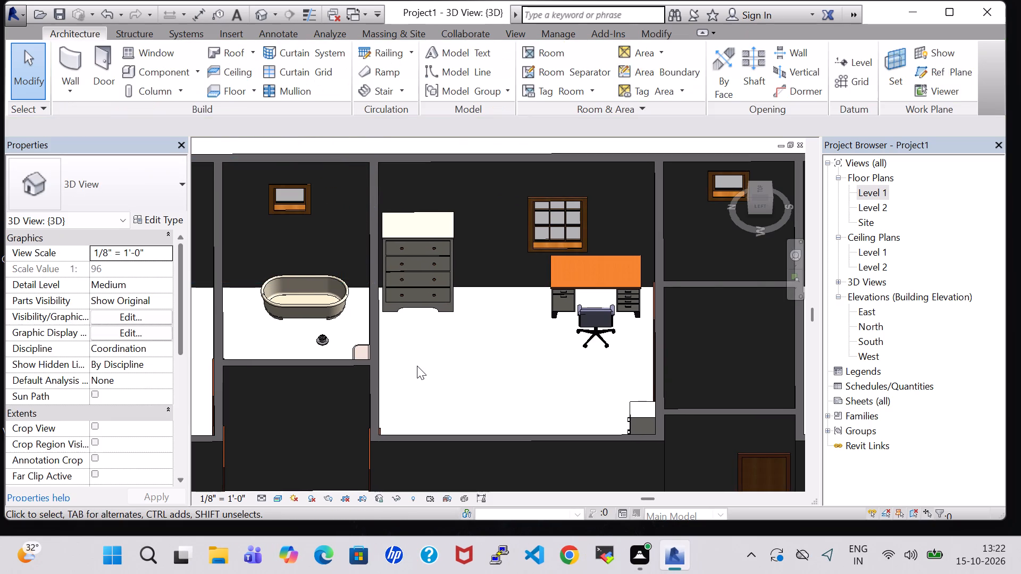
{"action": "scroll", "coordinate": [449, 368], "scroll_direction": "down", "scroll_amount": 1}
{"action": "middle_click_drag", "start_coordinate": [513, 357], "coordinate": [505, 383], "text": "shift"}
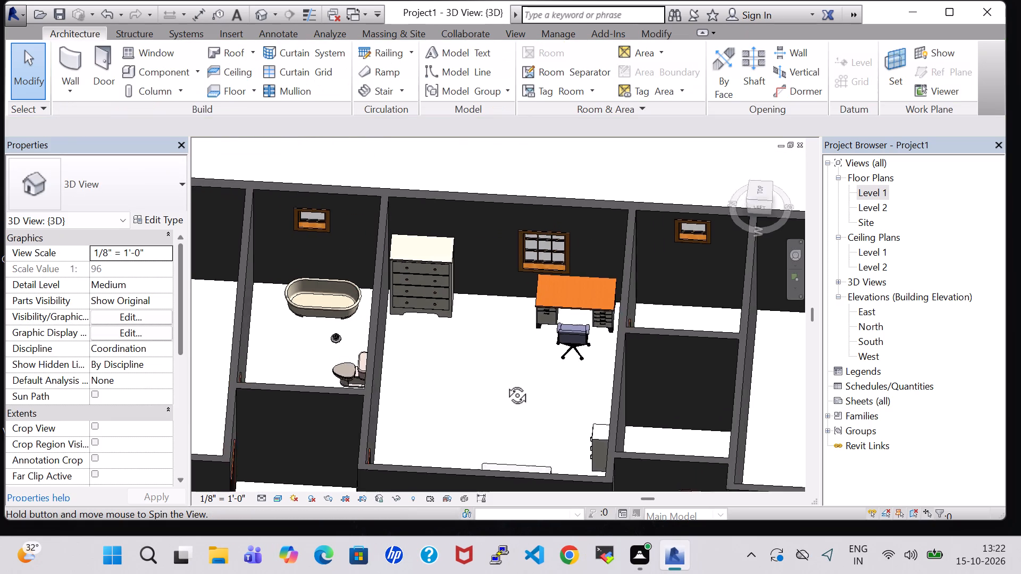
Look over the furnished rooms and the whole house in 3D, and return to the Level 1 floor plan.
{"action": "middle_click_drag", "start_coordinate": [505, 383], "coordinate": [415, 377], "text": "shift"}
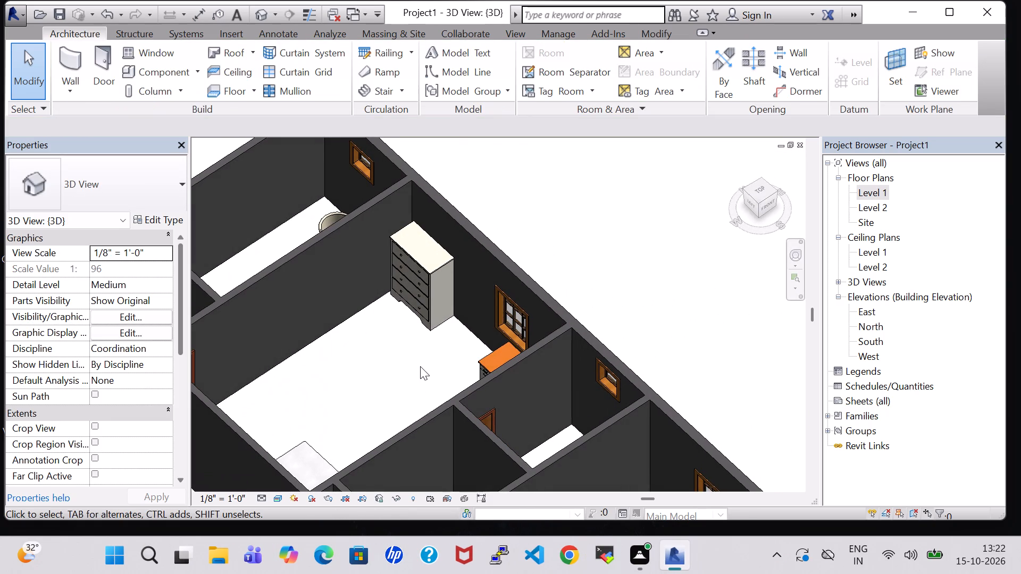
{"action": "scroll", "coordinate": [420, 366], "scroll_direction": "down", "scroll_amount": 2}
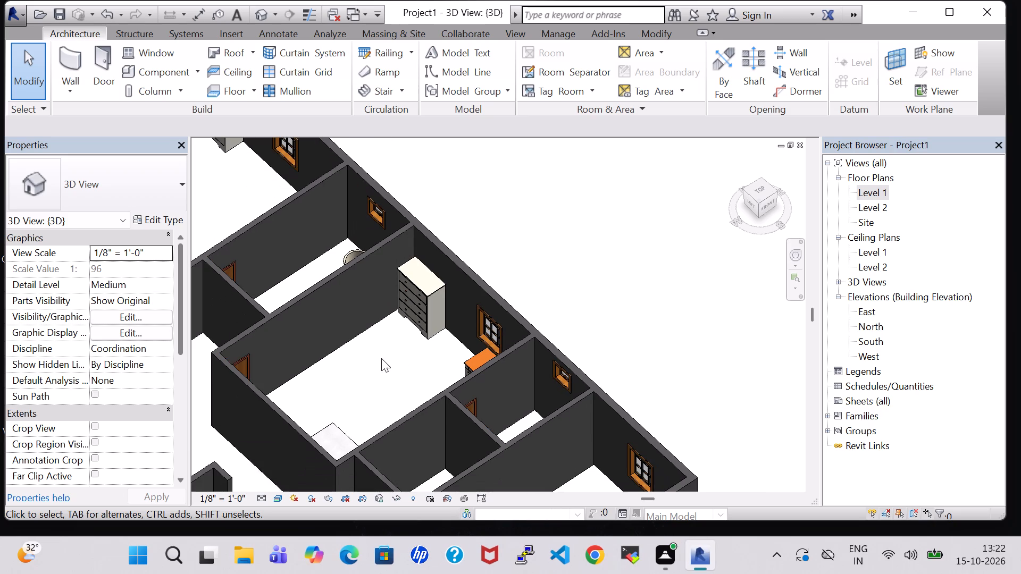
{"action": "middle_click_drag", "start_coordinate": [380, 359], "coordinate": [307, 381], "text": "shift"}
{"action": "middle_click", "coordinate": [307, 377], "text": "shift"}
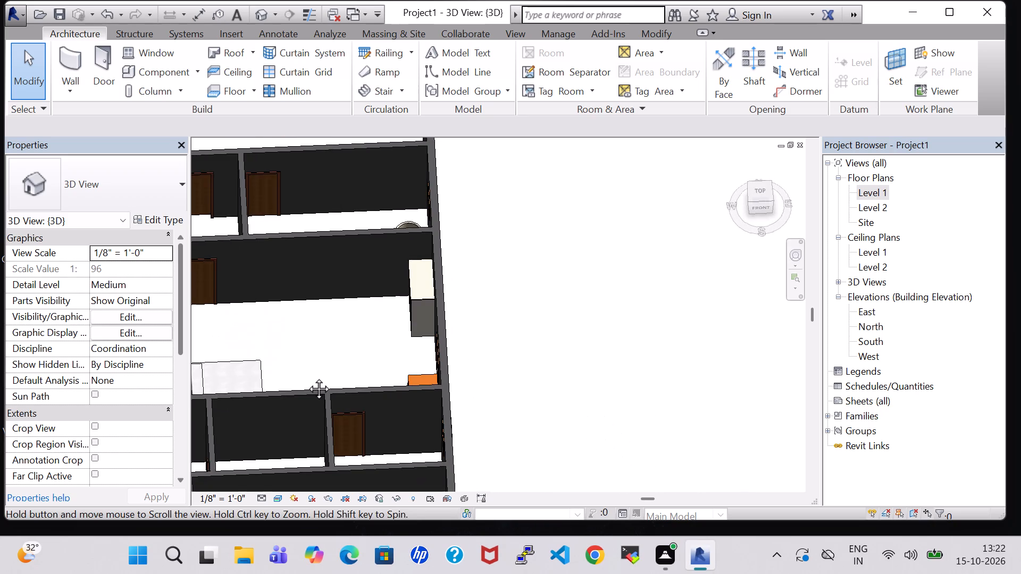
{"action": "middle_click", "coordinate": [307, 364], "text": "shift"}
{"action": "middle_click", "coordinate": [307, 364], "text": "shift"}
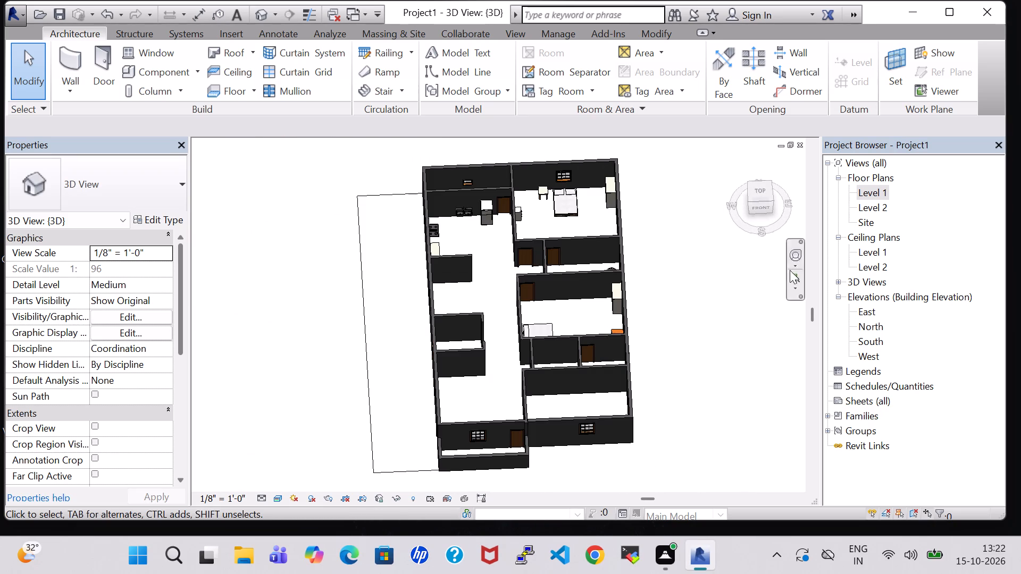
{"action": "double_click", "coordinate": [873, 188]}
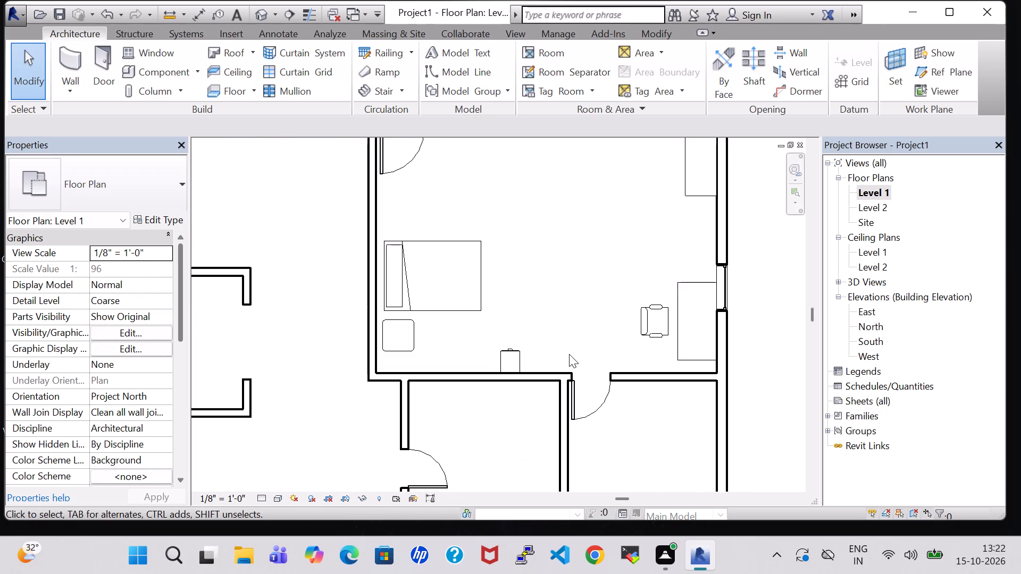
{"action": "scroll", "coordinate": [569, 354], "scroll_direction": "down", "scroll_amount": 3}
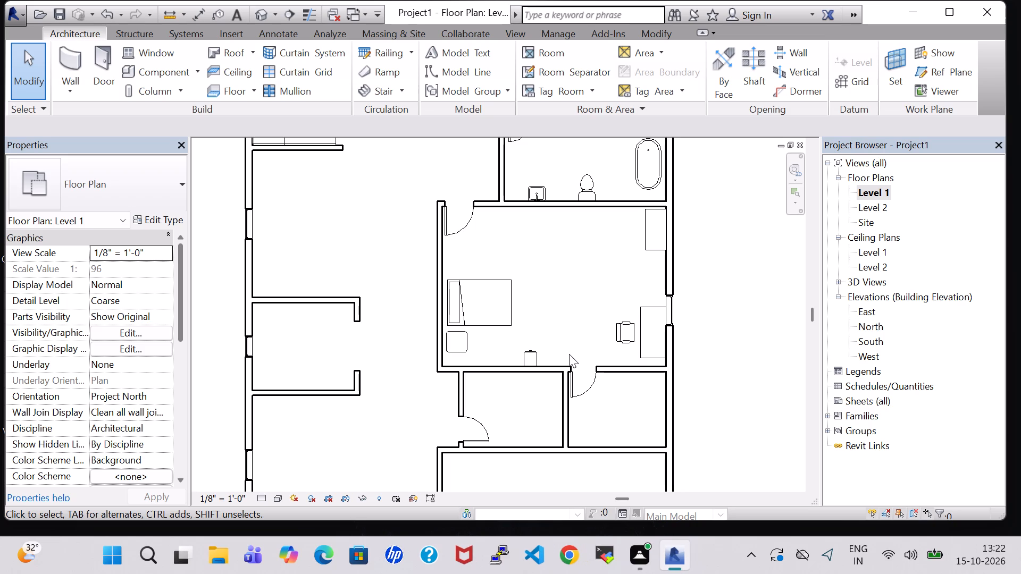
{"action": "scroll", "coordinate": [570, 241], "scroll_direction": "down", "scroll_amount": 2}
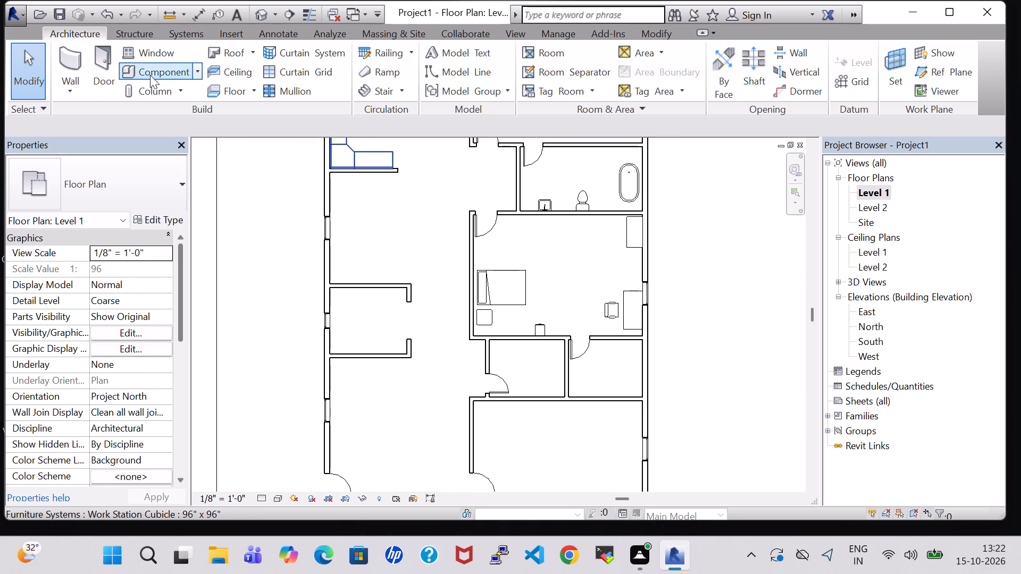
Save the project as Project45 in the work folder on the Desktop.
{"action": "left_click", "coordinate": [150, 75]}
{"action": "left_click", "coordinate": [478, 238]}
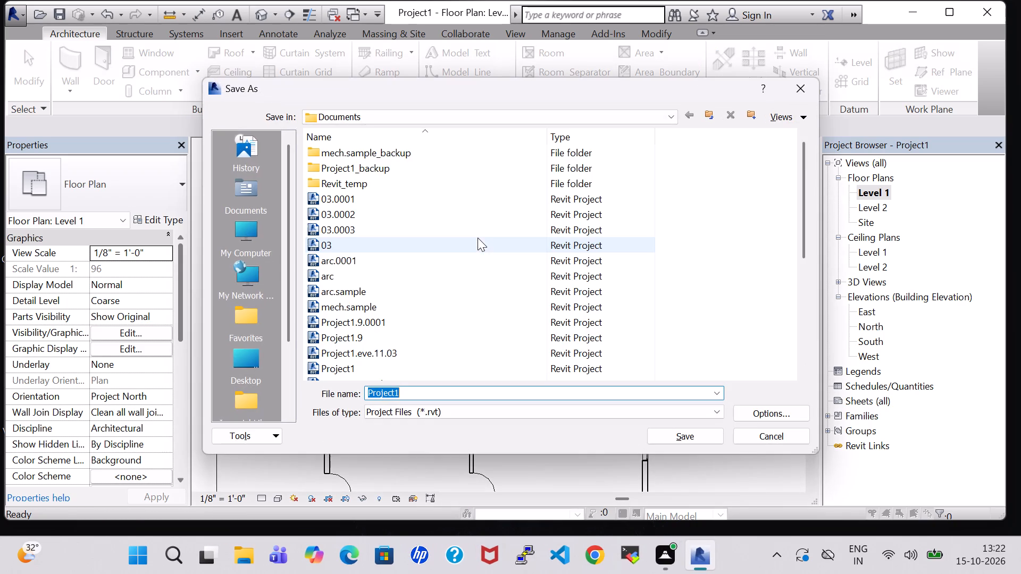
{"action": "scroll", "coordinate": [478, 238], "scroll_direction": "down", "scroll_amount": 3}
{"action": "left_click", "coordinate": [251, 361]}
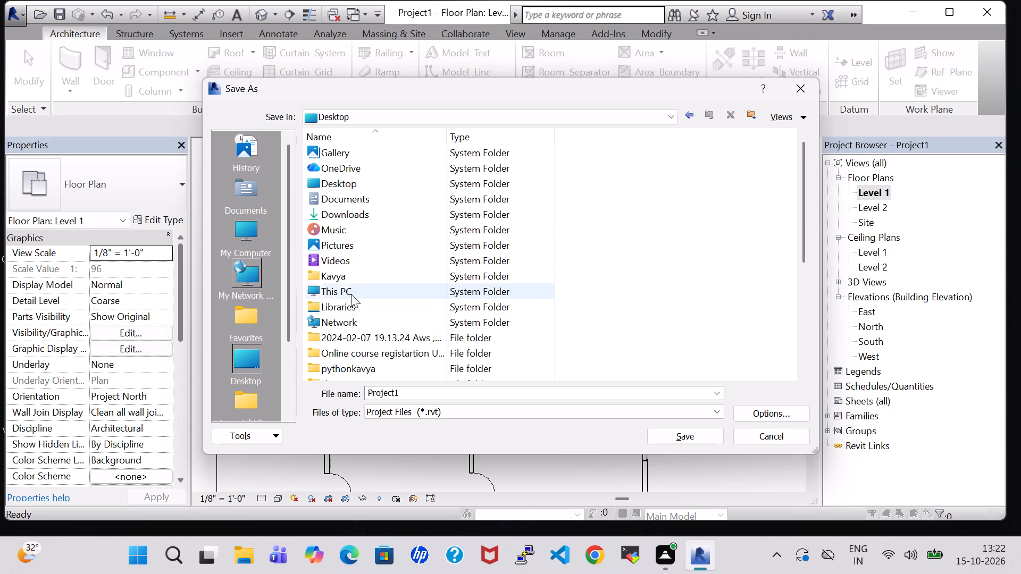
{"action": "scroll", "coordinate": [349, 277], "scroll_direction": "down", "scroll_amount": 1}
{"action": "scroll", "coordinate": [352, 356], "scroll_direction": "down", "scroll_amount": 2}
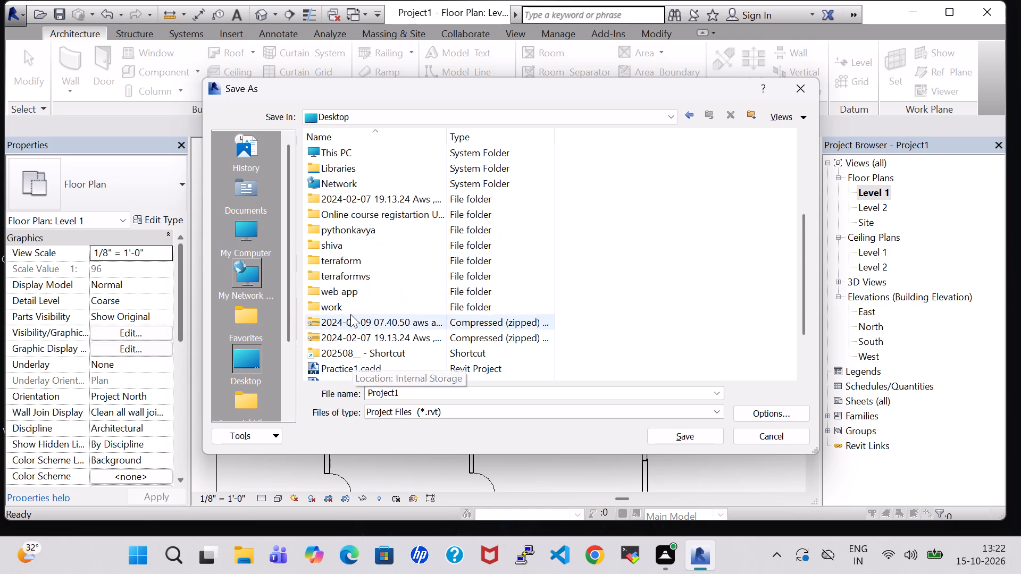
{"action": "double_click", "coordinate": [348, 300]}
{"action": "scroll", "coordinate": [371, 265], "scroll_direction": "down", "scroll_amount": 19}
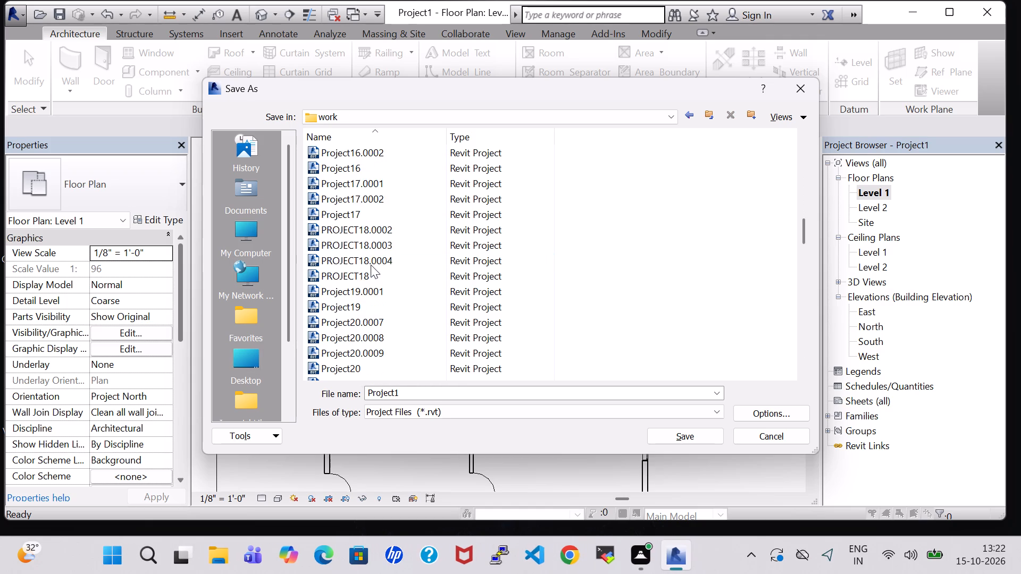
{"action": "scroll", "coordinate": [371, 265], "scroll_direction": "down", "scroll_amount": 20}
{"action": "scroll", "coordinate": [371, 265], "scroll_direction": "down", "scroll_amount": 5}
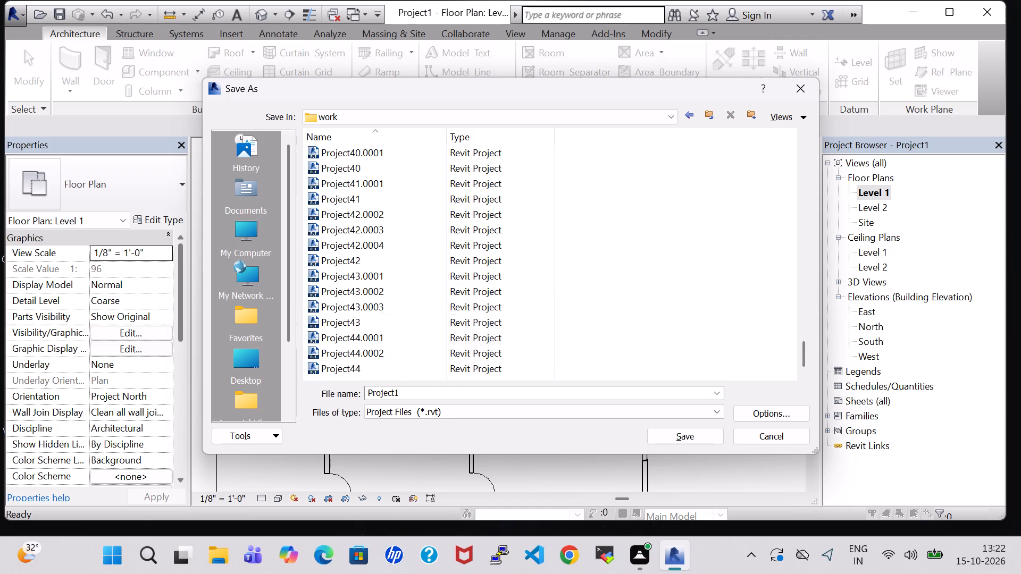
{"action": "left_click", "coordinate": [416, 394]}
{"action": "left_click", "coordinate": [416, 394]}
{"action": "left_click", "coordinate": [407, 392]}
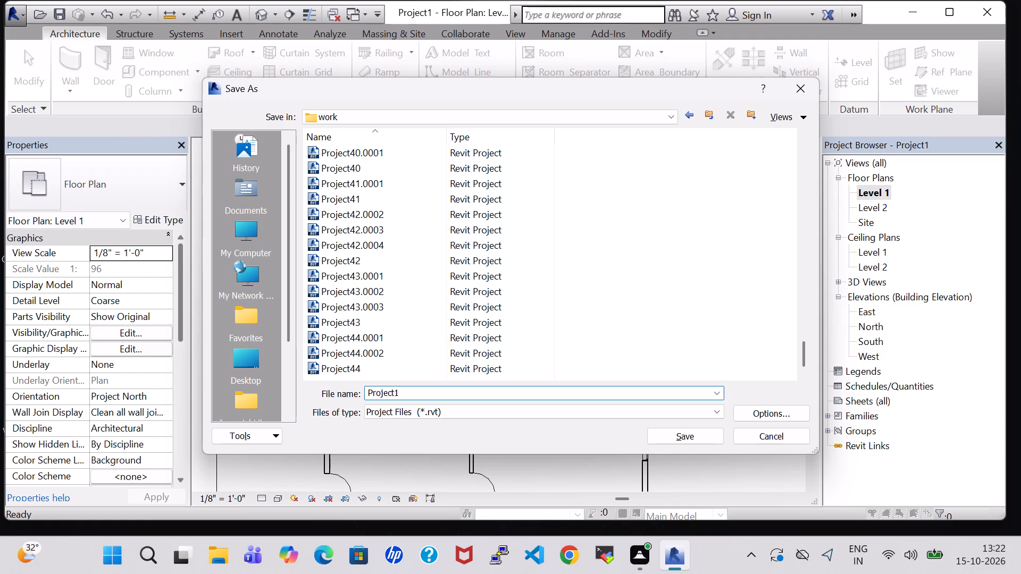
{"action": "key", "text": "BackSpace"}
{"action": "type", "text": "45"}
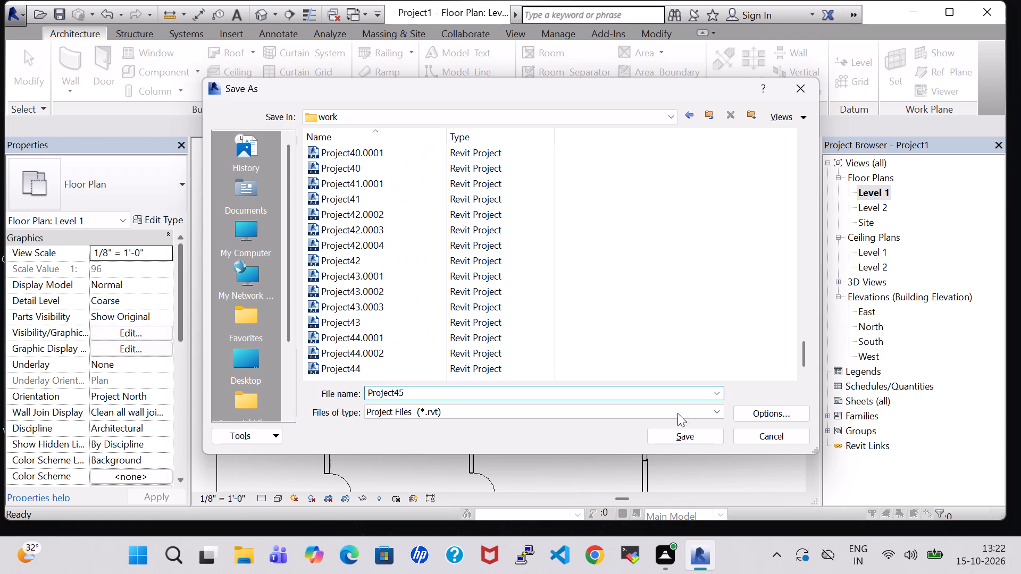
{"action": "left_click", "coordinate": [713, 431]}
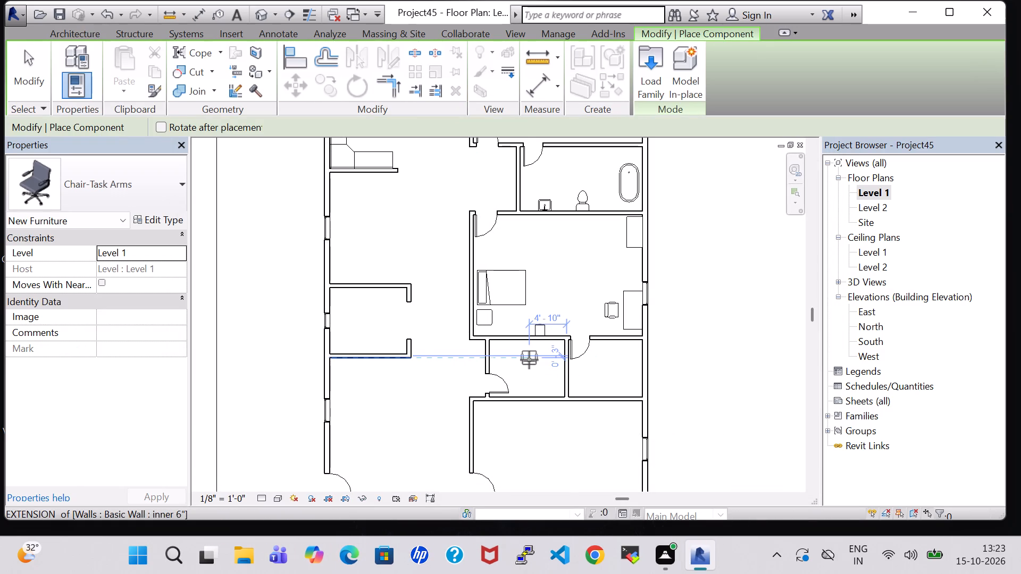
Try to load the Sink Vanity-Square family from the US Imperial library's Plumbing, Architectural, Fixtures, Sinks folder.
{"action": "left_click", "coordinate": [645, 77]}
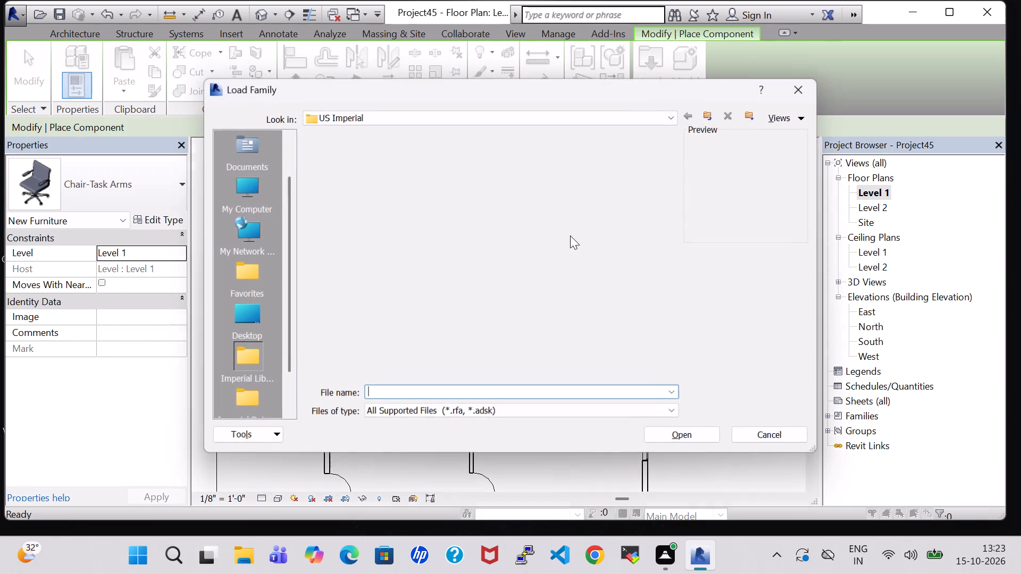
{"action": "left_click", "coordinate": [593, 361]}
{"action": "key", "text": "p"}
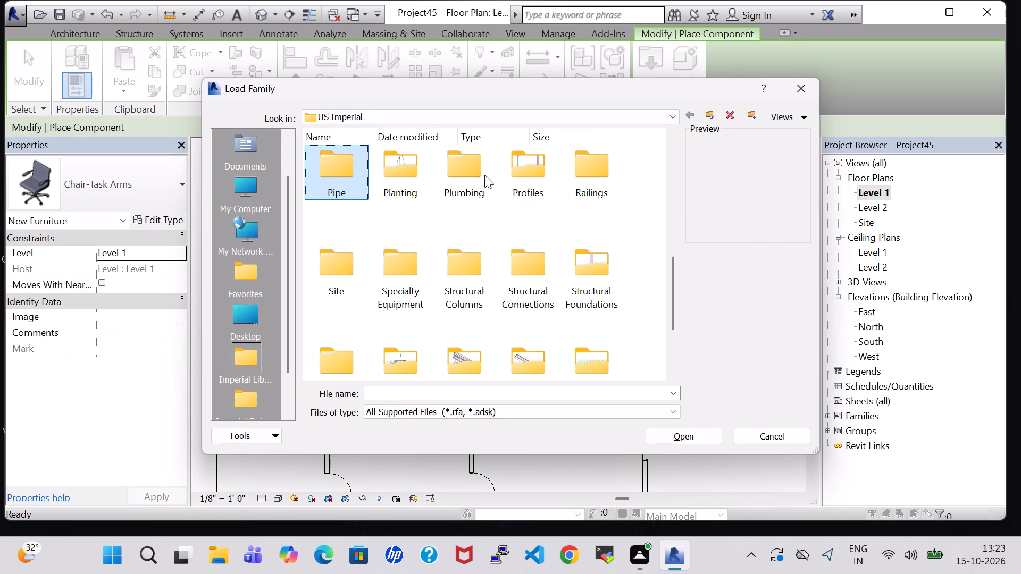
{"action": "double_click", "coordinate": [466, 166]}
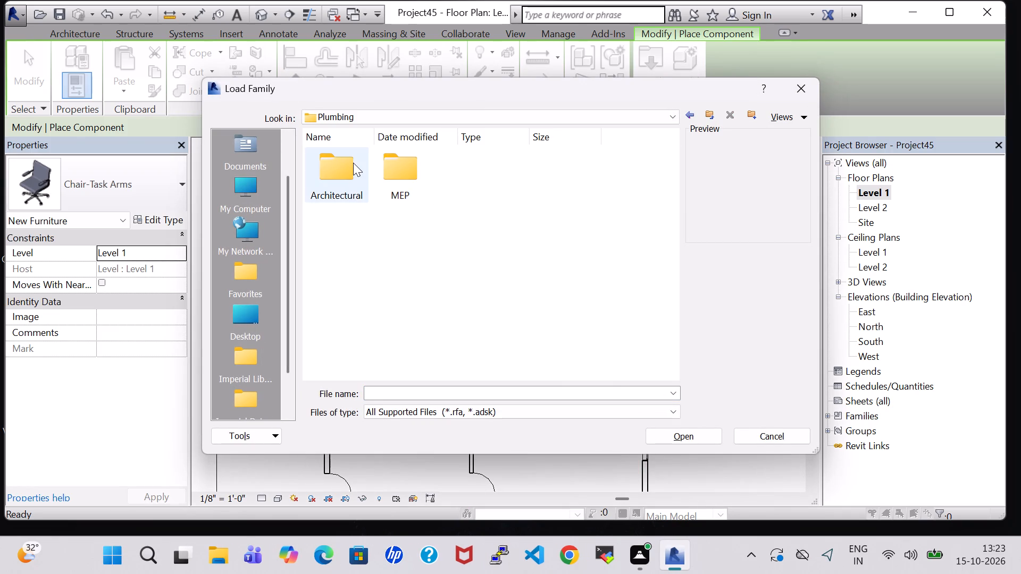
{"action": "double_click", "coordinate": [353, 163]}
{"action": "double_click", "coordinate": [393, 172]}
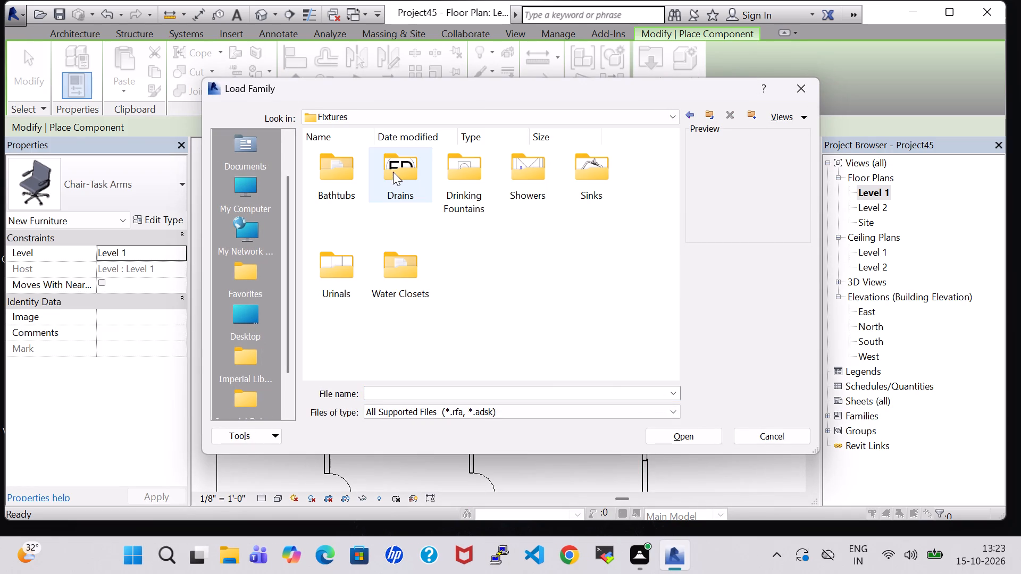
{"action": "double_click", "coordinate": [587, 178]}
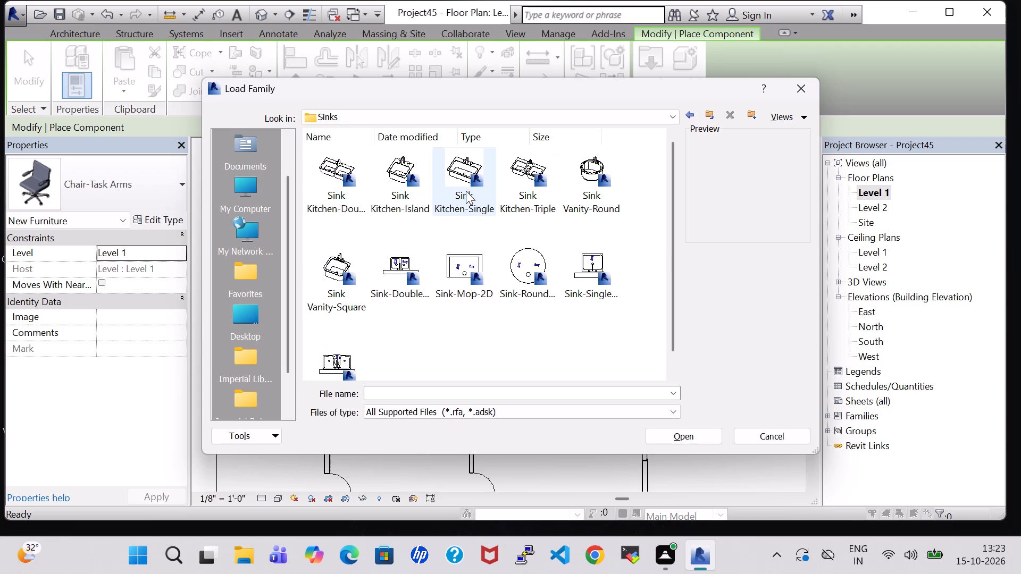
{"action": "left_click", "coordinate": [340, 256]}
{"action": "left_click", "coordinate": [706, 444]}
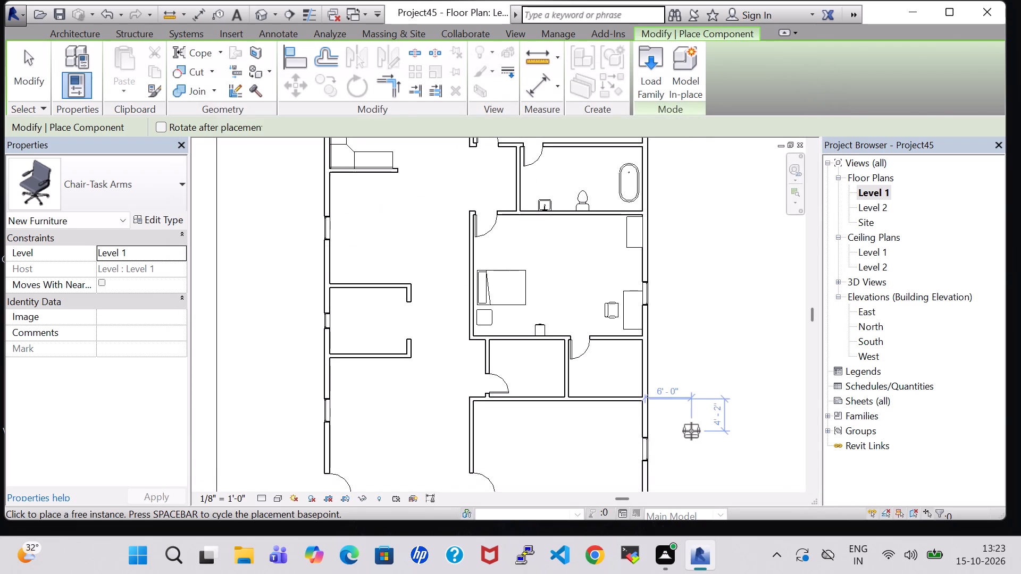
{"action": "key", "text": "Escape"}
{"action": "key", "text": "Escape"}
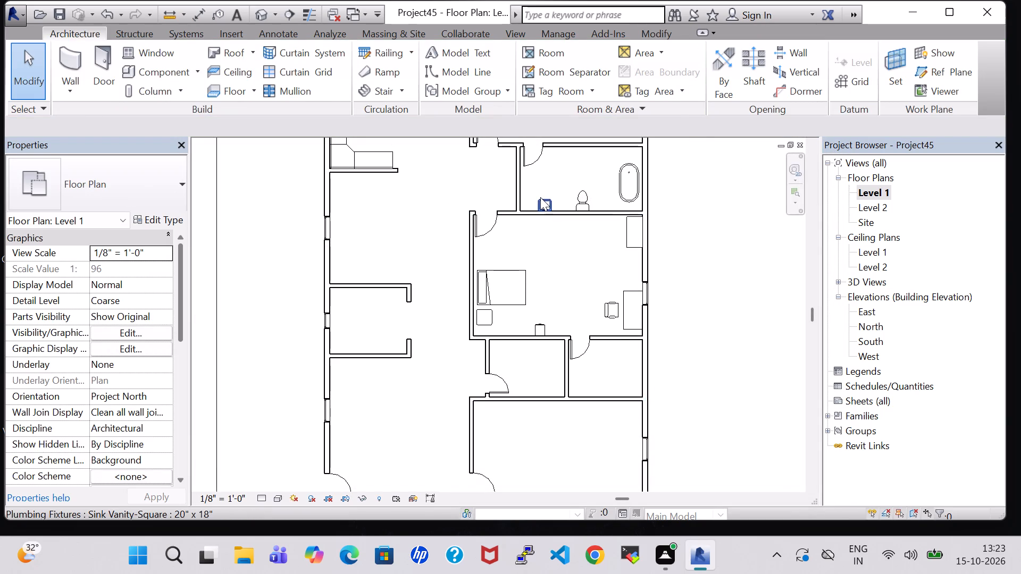
Place a copy of the bathroom's Sink Vanity-Square 20" x 18" in the southwest corner of the small bathroom south of the desk bedroom.
{"action": "left_click", "coordinate": [540, 197]}
{"action": "right_click", "coordinate": [540, 197]}
{"action": "left_click", "coordinate": [626, 284]}
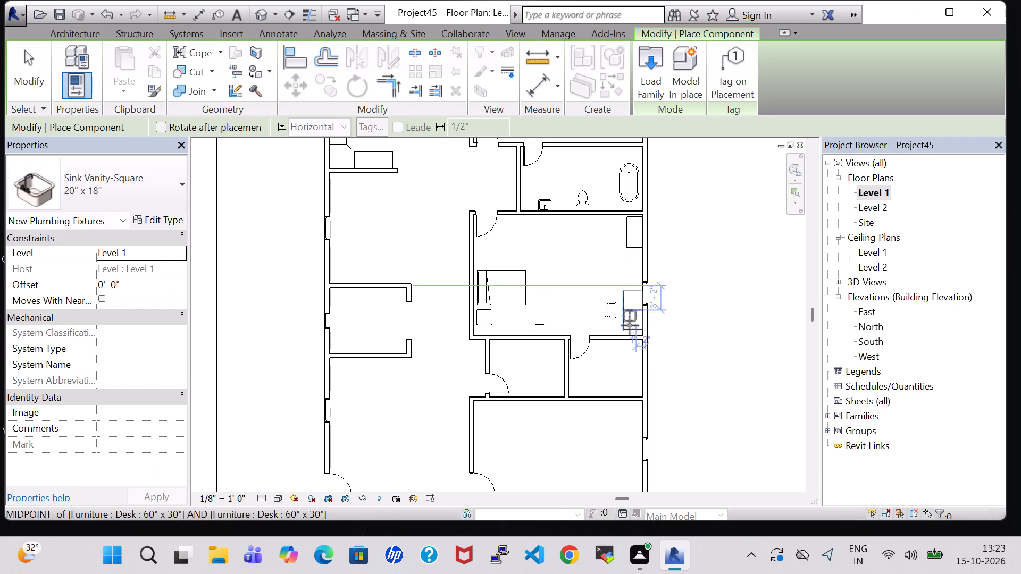
{"action": "key", "text": "space"}
{"action": "scroll", "coordinate": [621, 364], "scroll_direction": "up", "scroll_amount": 5}
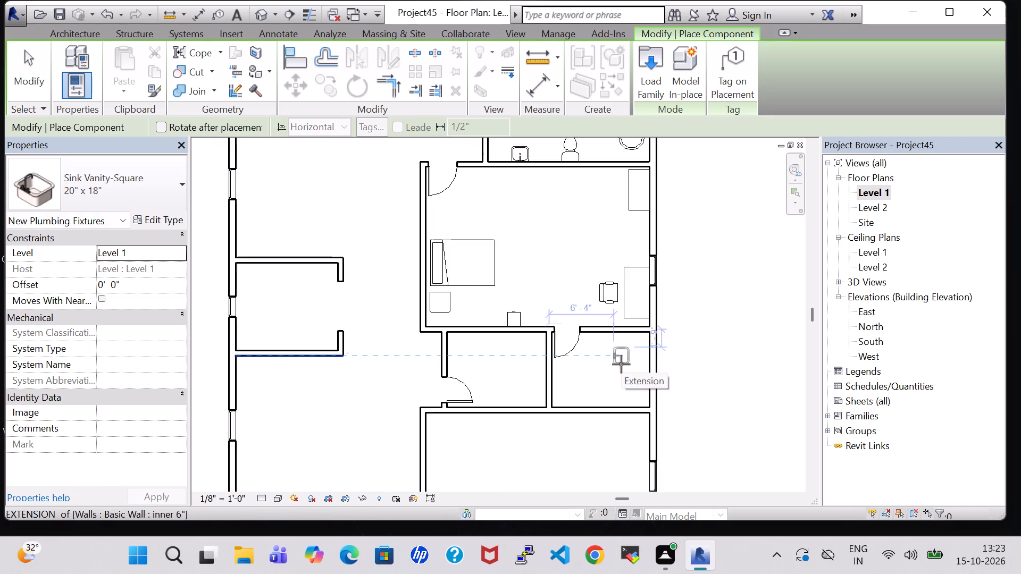
{"action": "scroll", "coordinate": [621, 364], "scroll_direction": "up", "scroll_amount": 2}
{"action": "key", "text": "space"}
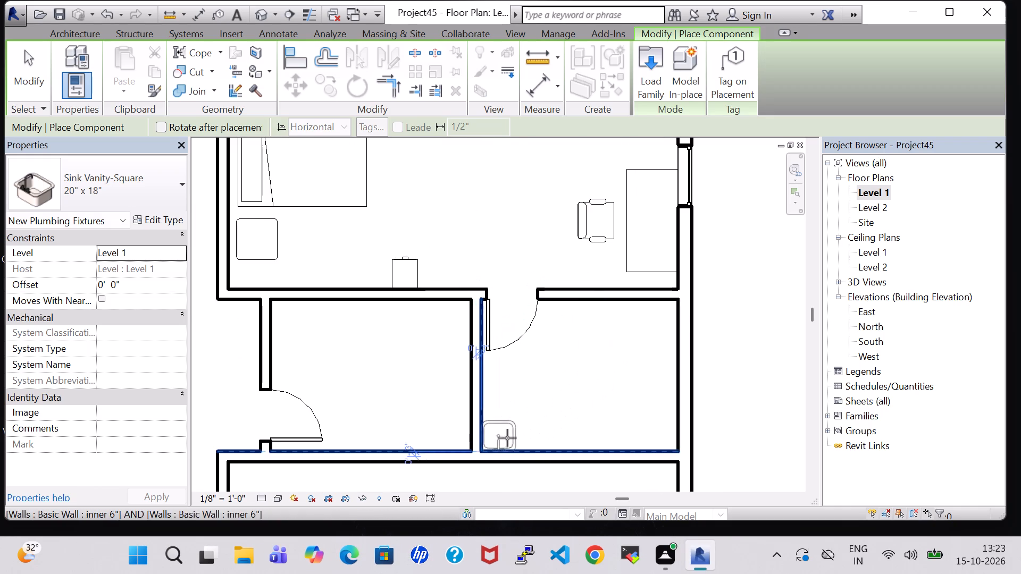
{"action": "left_click", "coordinate": [507, 438]}
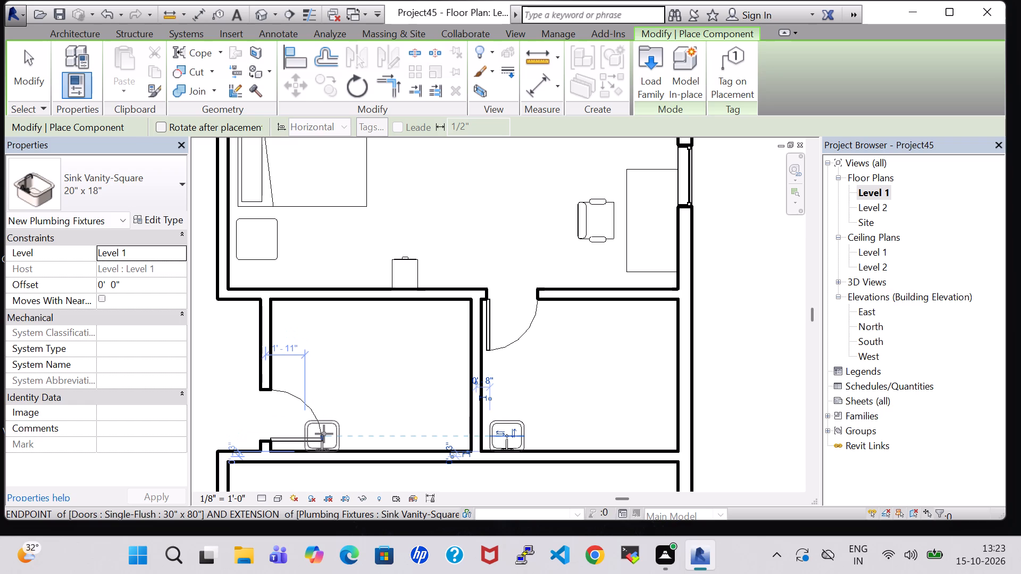
Place a second Sink Vanity-Square 20" x 18" against the adjoining west bathroom's north wall, near its northwest corner.
{"action": "key", "text": "space"}
{"action": "key", "text": "space"}
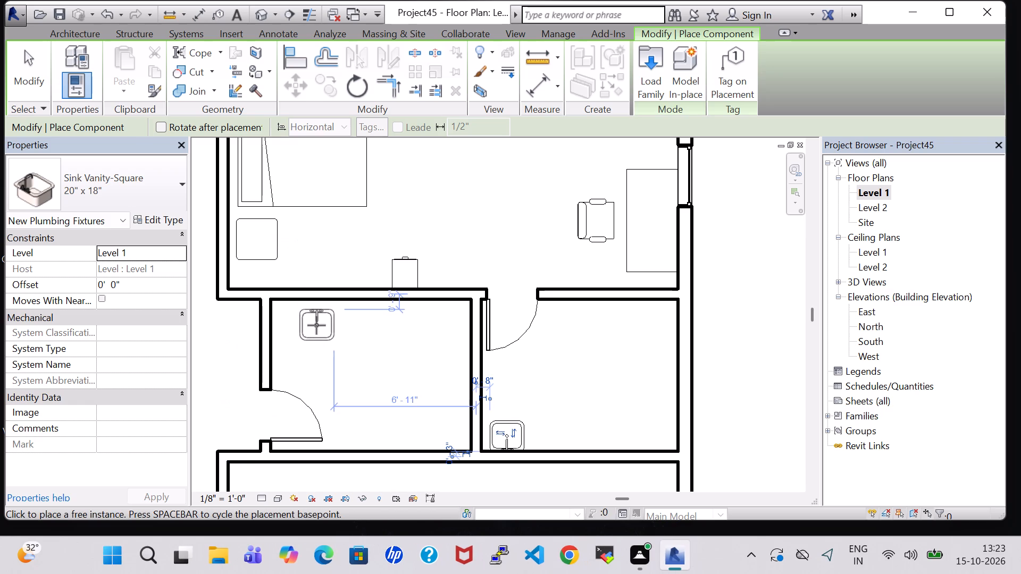
{"action": "left_click", "coordinate": [315, 317]}
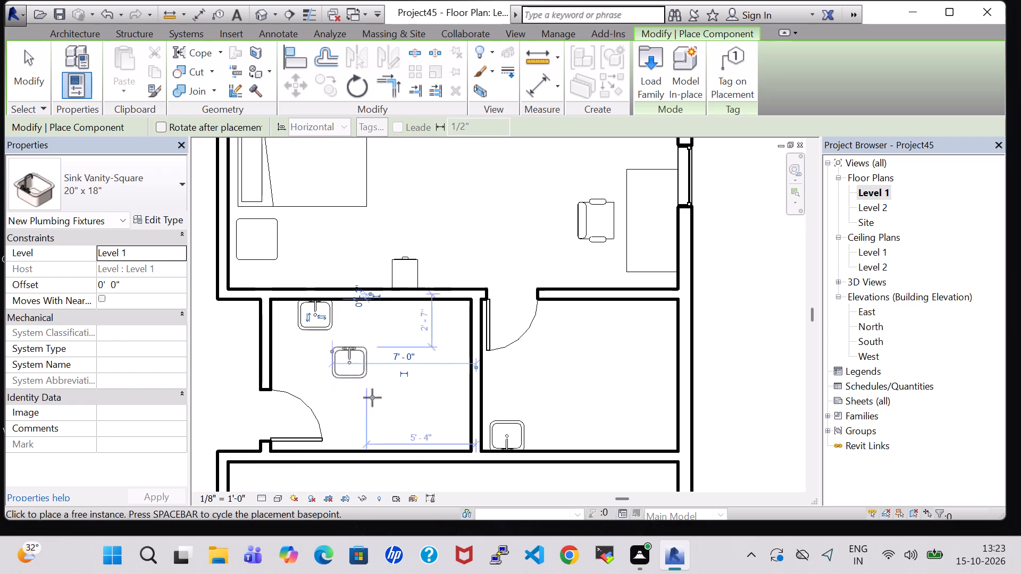
{"action": "key", "text": "Escape"}
{"action": "key", "text": "Escape"}
Place a Toilet-Domestic-3D like the large bathroom's against the west small bathroom's north wall, 4'-10" from its east wall.
{"action": "scroll", "coordinate": [407, 390], "scroll_direction": "down", "scroll_amount": 3}
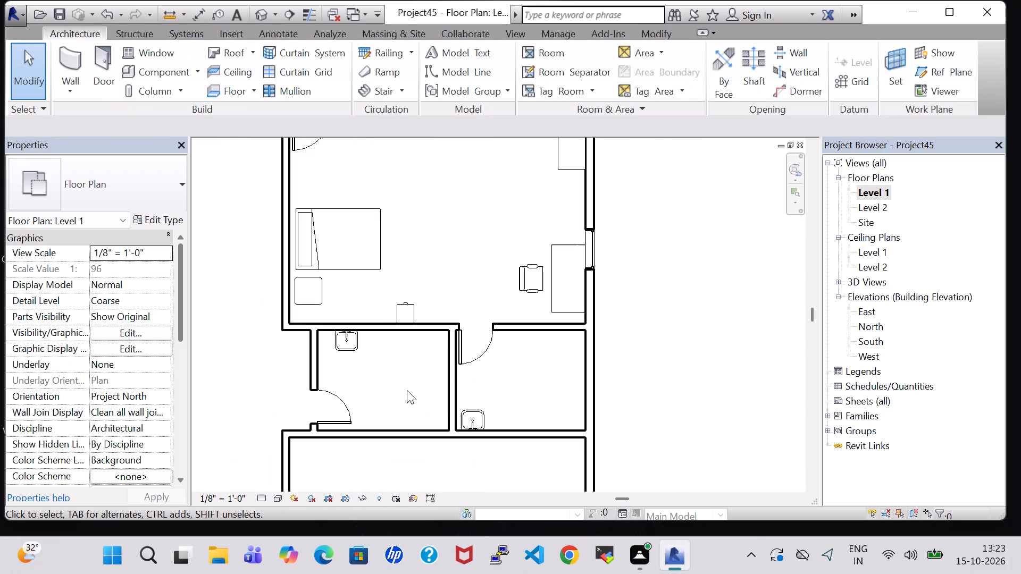
{"action": "scroll", "coordinate": [407, 390], "scroll_direction": "down", "scroll_amount": 5}
{"action": "left_click", "coordinate": [445, 232]}
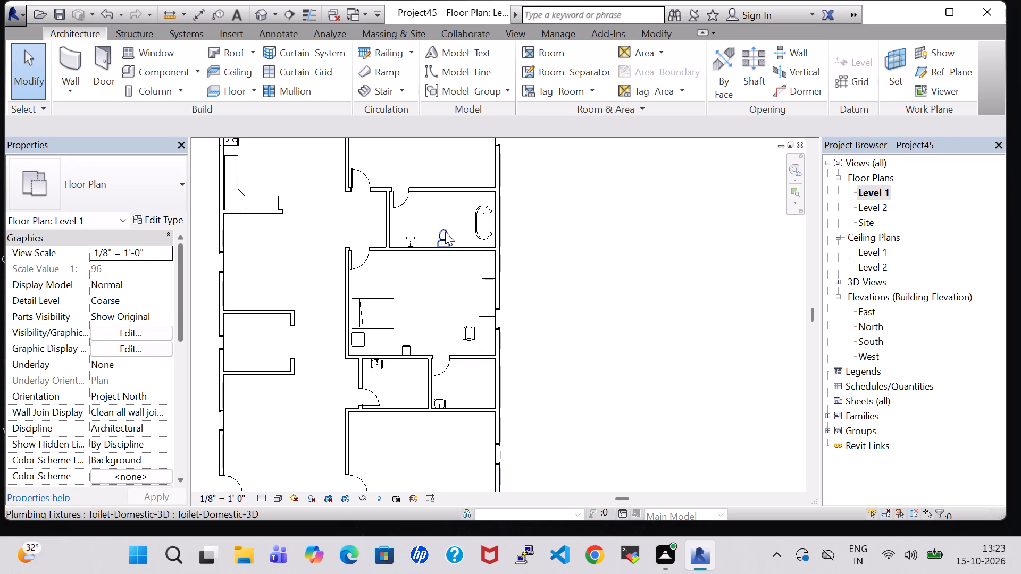
{"action": "right_click", "coordinate": [445, 232]}
{"action": "left_click", "coordinate": [538, 285]}
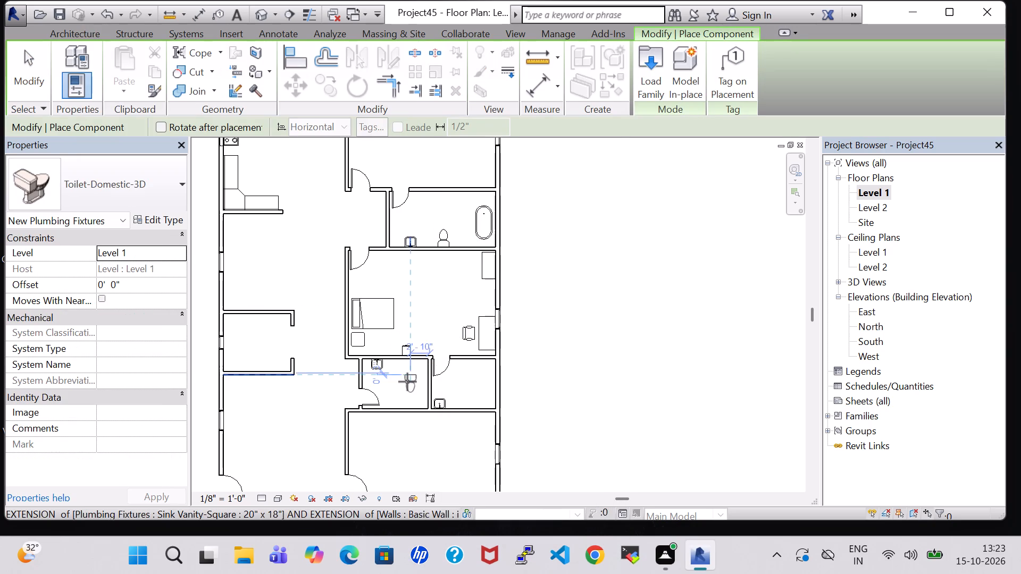
{"action": "scroll", "coordinate": [407, 382], "scroll_direction": "up", "scroll_amount": 2}
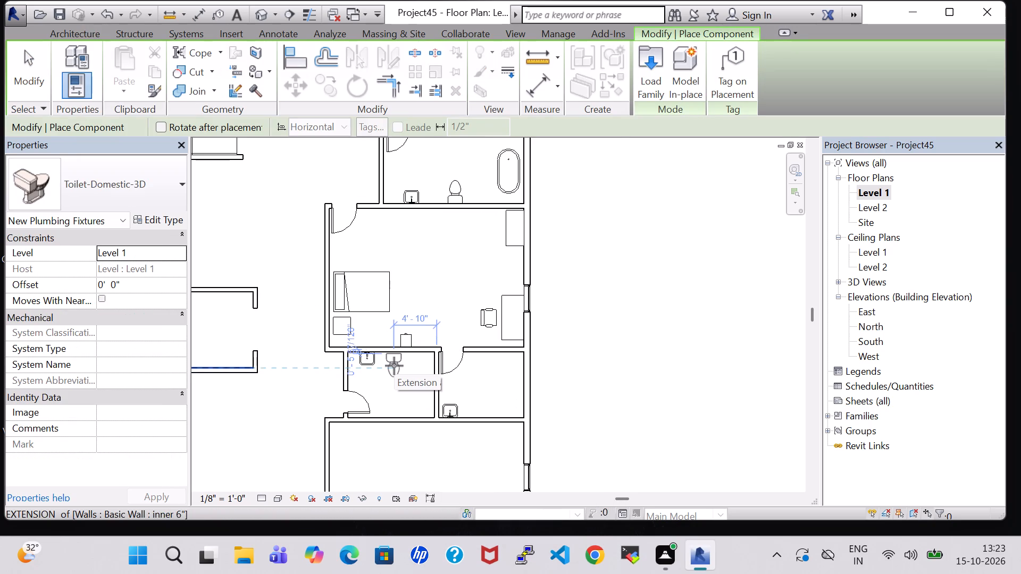
{"action": "scroll", "coordinate": [394, 366], "scroll_direction": "up", "scroll_amount": 4}
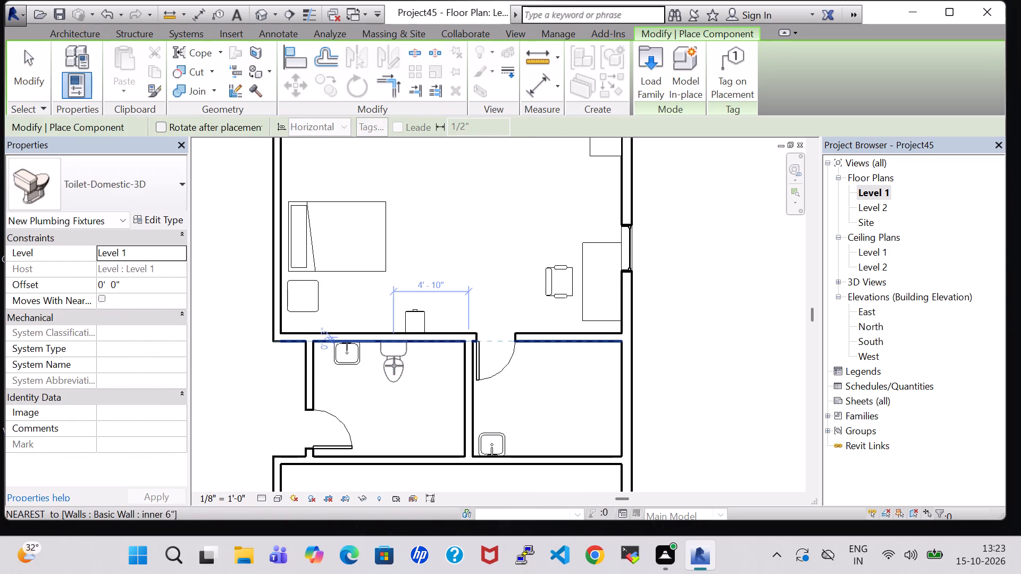
{"action": "left_click", "coordinate": [394, 366]}
Place a Toilet-Domestic-3D against the south wall of the east small bathroom, beside the sink and facing north.
{"action": "key", "text": "space"}
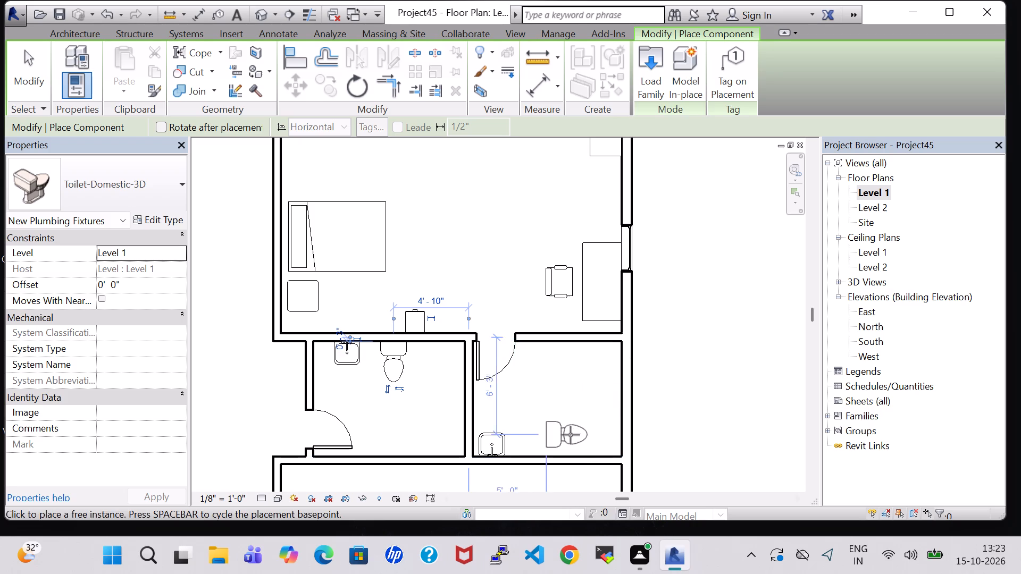
{"action": "key", "text": "space"}
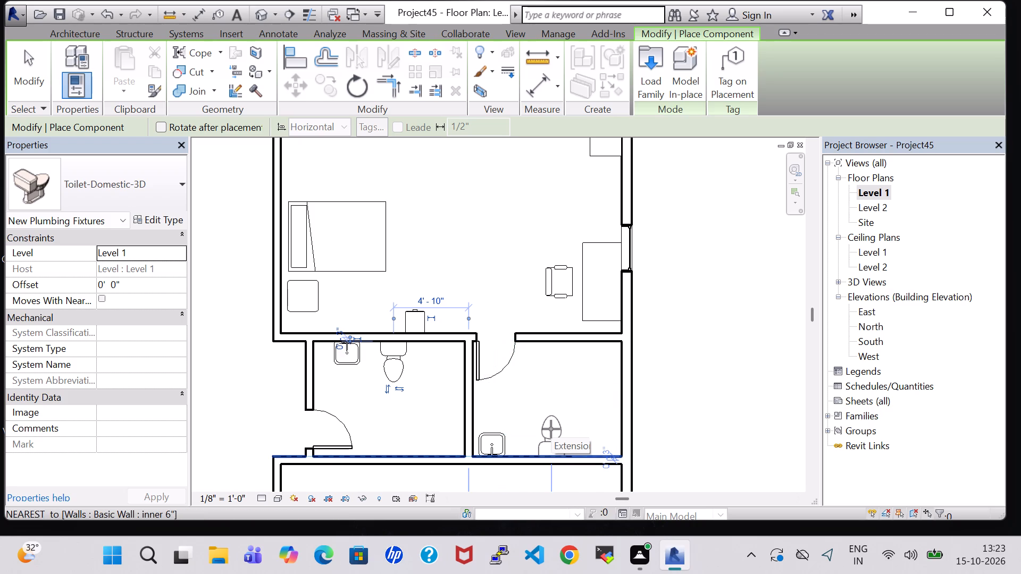
{"action": "left_click", "coordinate": [545, 429]}
{"action": "key", "text": "Escape"}
{"action": "key", "text": "Escape"}
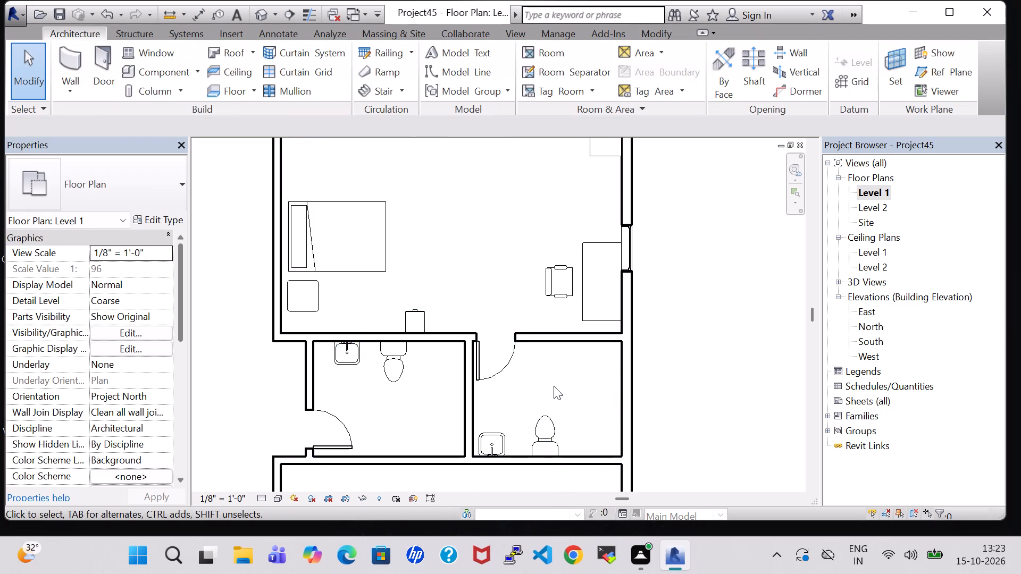
Place copies of the large bathroom's Tub-Free Standing-3D 30" x 60" along the east side of each small bathroom, running north-south.
{"action": "scroll", "coordinate": [554, 386], "scroll_direction": "down", "scroll_amount": 6}
{"action": "middle_click_drag", "start_coordinate": [606, 322], "coordinate": [624, 463]}
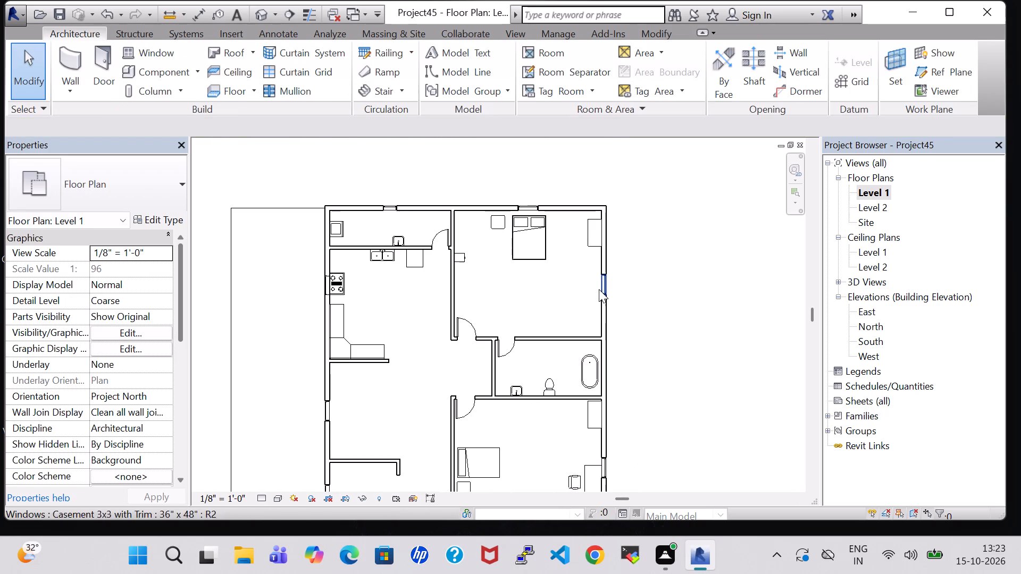
{"action": "left_click", "coordinate": [589, 364]}
{"action": "right_click", "coordinate": [589, 364]}
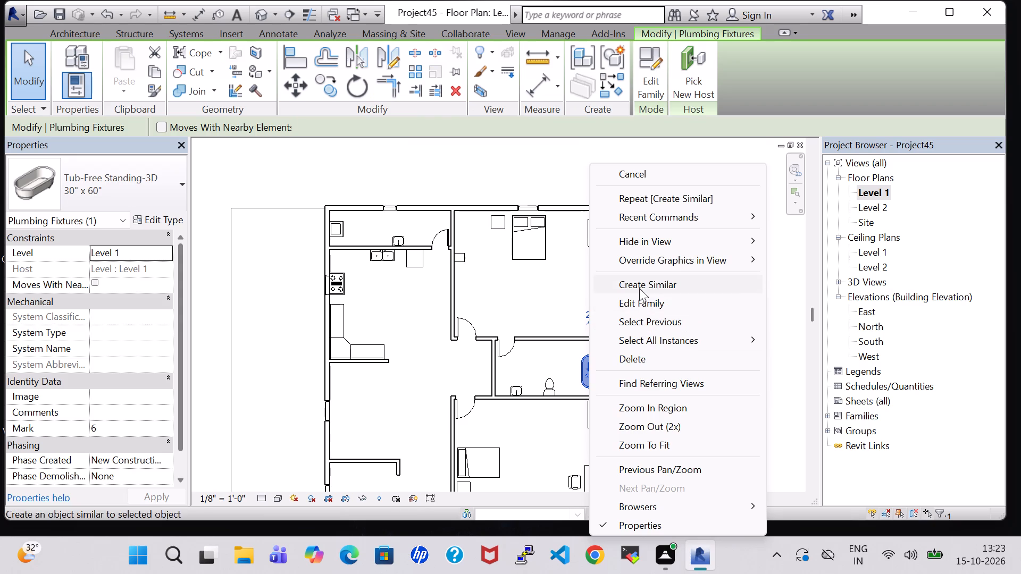
{"action": "left_click", "coordinate": [639, 288]}
{"action": "middle_click_drag", "start_coordinate": [716, 362], "coordinate": [654, 192]}
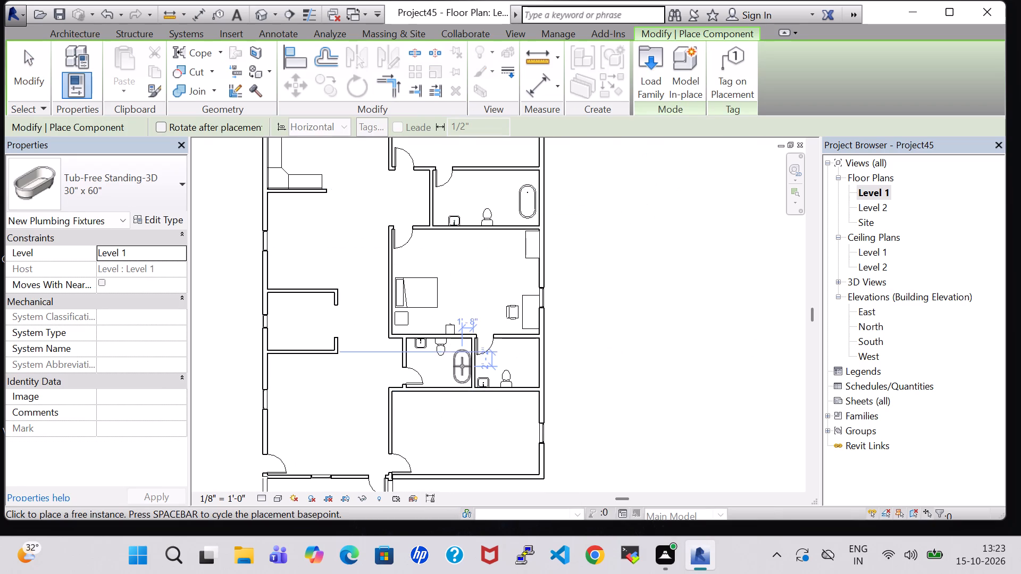
{"action": "scroll", "coordinate": [462, 366], "scroll_direction": "up", "scroll_amount": 3}
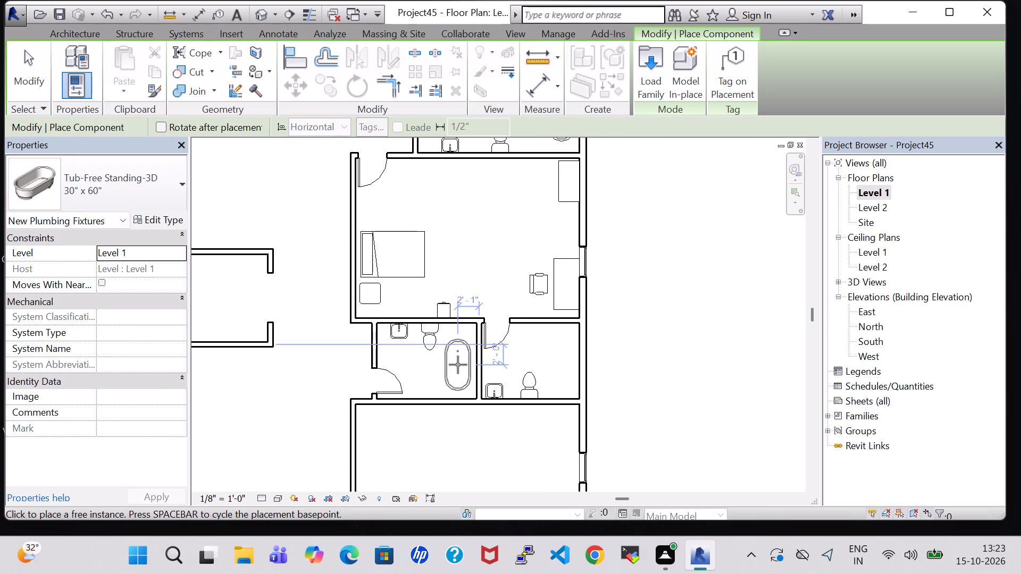
{"action": "left_click", "coordinate": [458, 365]}
{"action": "left_click", "coordinate": [555, 358]}
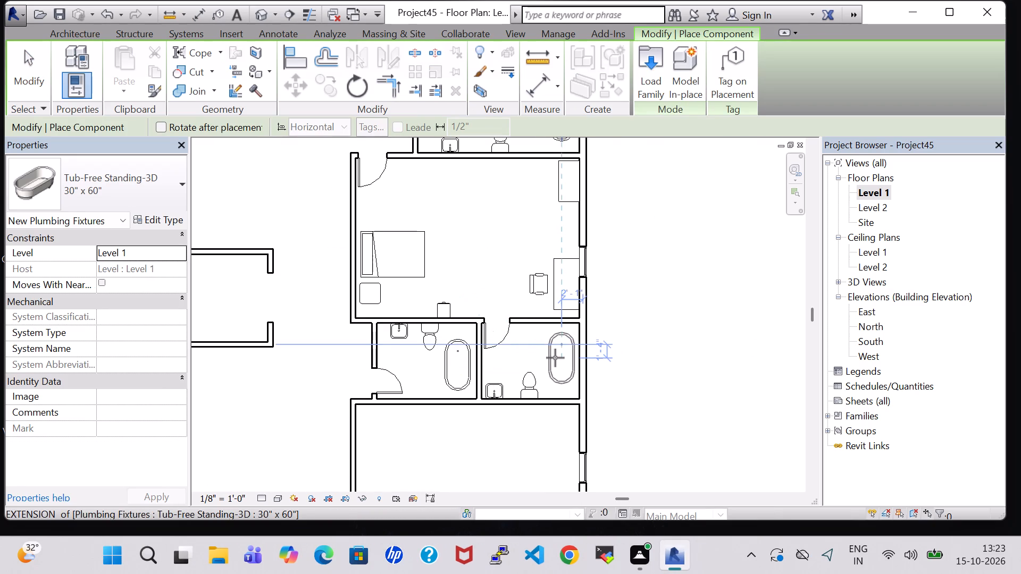
{"action": "key", "text": "Escape"}
{"action": "key", "text": "Escape"}
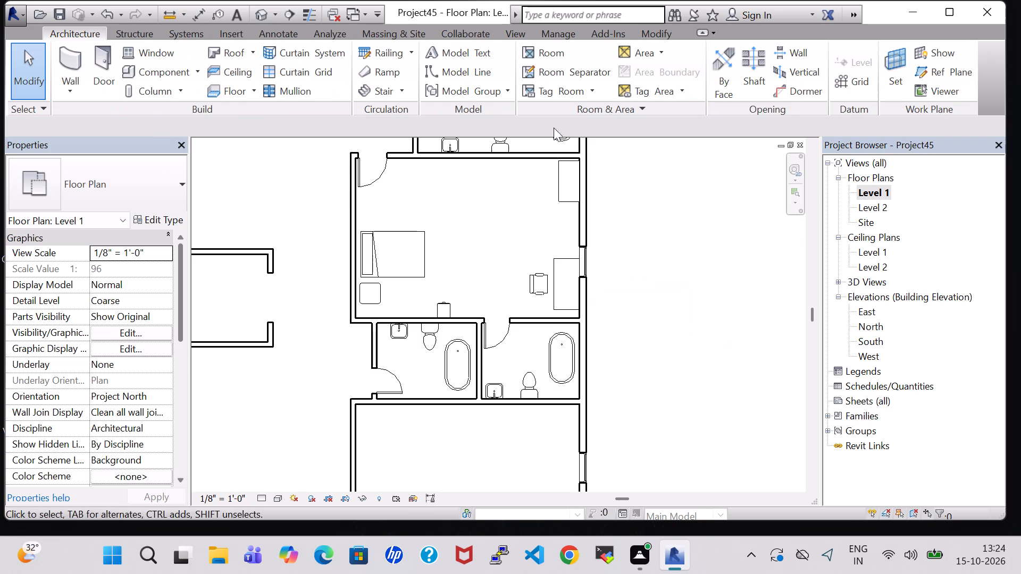
Open the 3D view and examine the whole furnished house from above and from the front.
{"action": "left_click", "coordinate": [265, 14]}
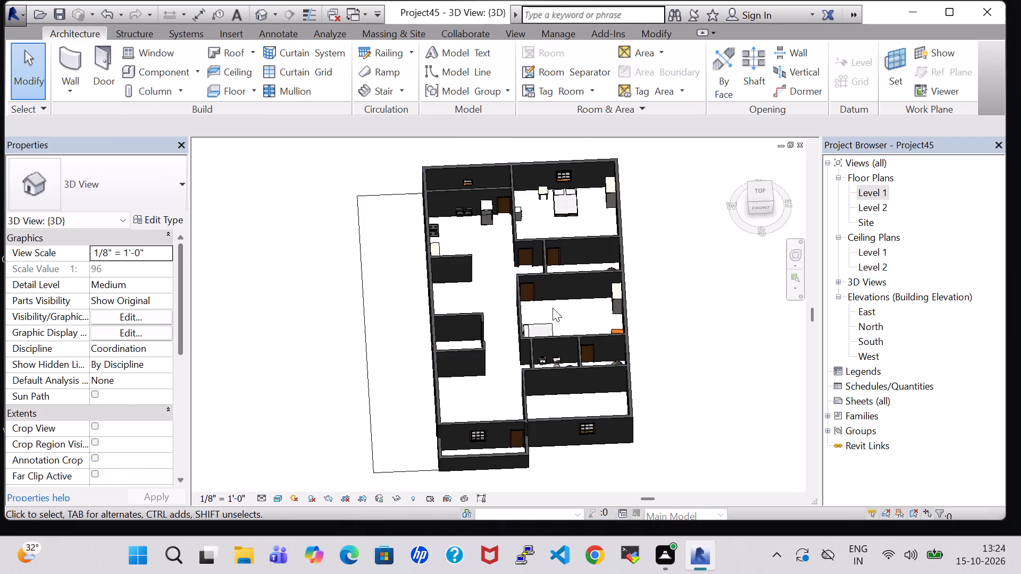
{"action": "middle_click_drag", "start_coordinate": [553, 308], "coordinate": [605, 349], "text": "shift"}
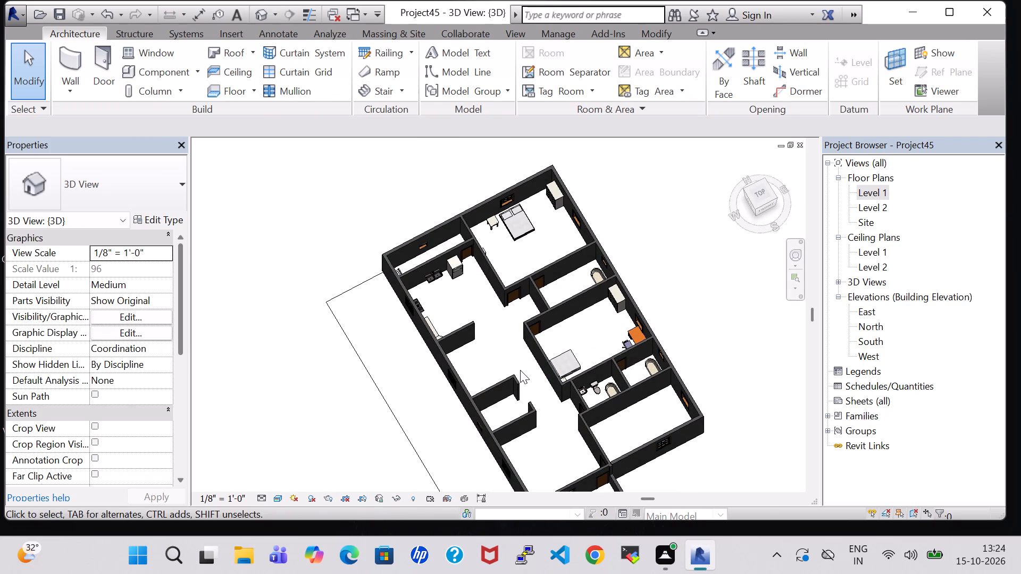
{"action": "left_click", "coordinate": [760, 197]}
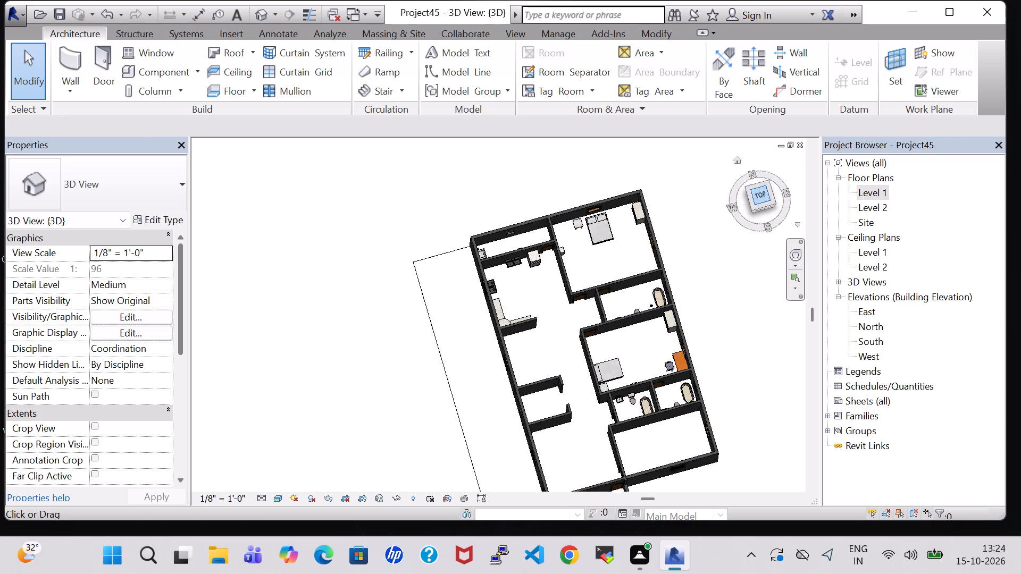
{"action": "left_click", "coordinate": [759, 224]}
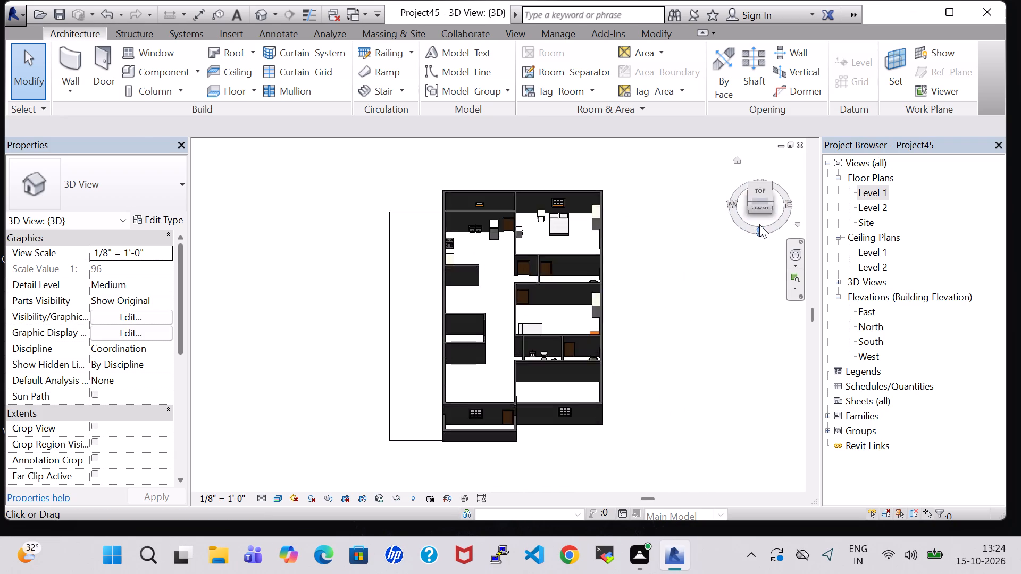
{"action": "left_click", "coordinate": [760, 198]}
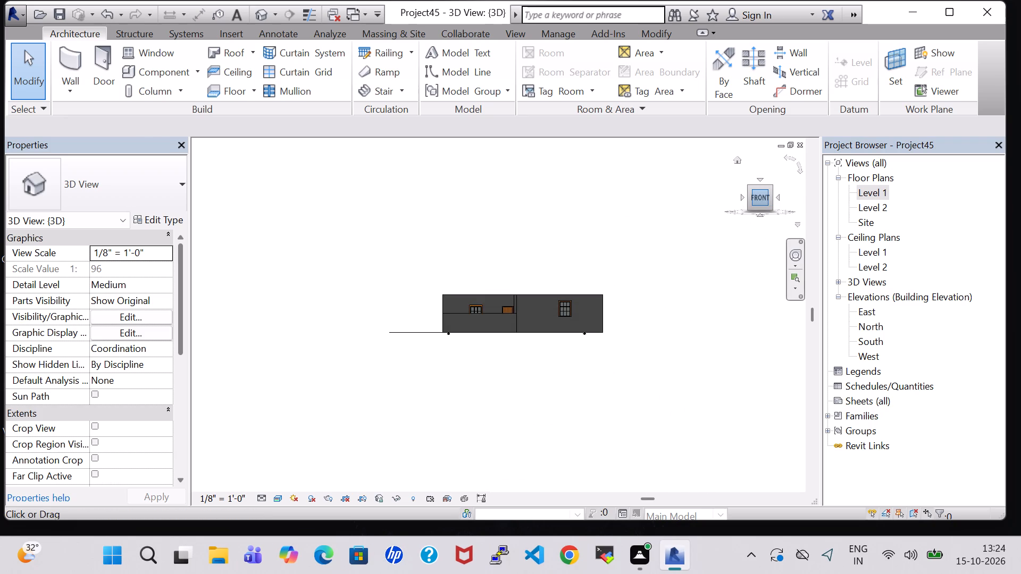
{"action": "left_click", "coordinate": [760, 198]}
{"action": "scroll", "coordinate": [565, 301], "scroll_direction": "up", "scroll_amount": 2}
{"action": "scroll", "coordinate": [566, 244], "scroll_direction": "up", "scroll_amount": 1}
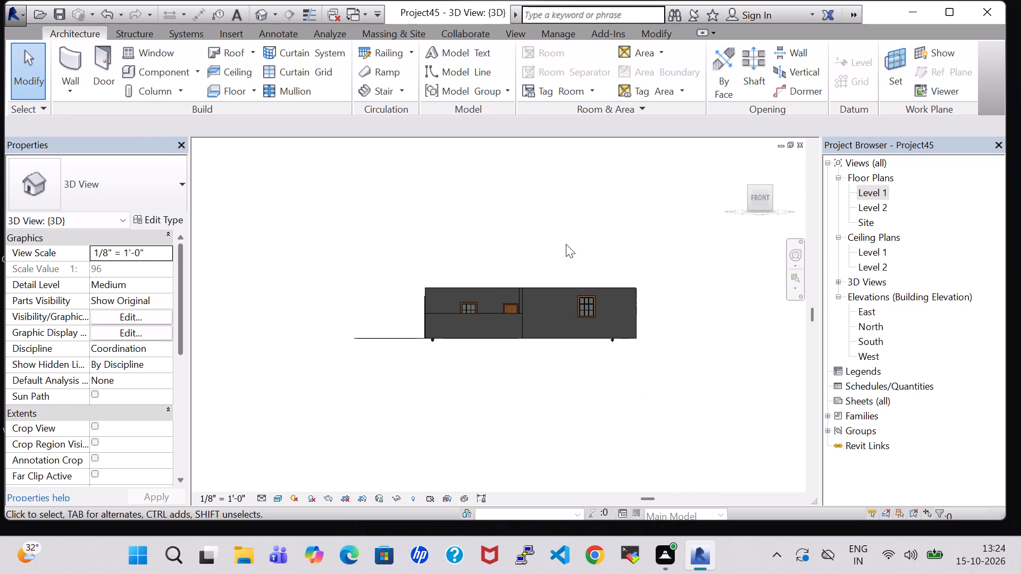
{"action": "middle_click_drag", "start_coordinate": [566, 244], "coordinate": [552, 371]}
{"action": "middle_click_drag", "start_coordinate": [561, 322], "coordinate": [567, 391], "text": "shift"}
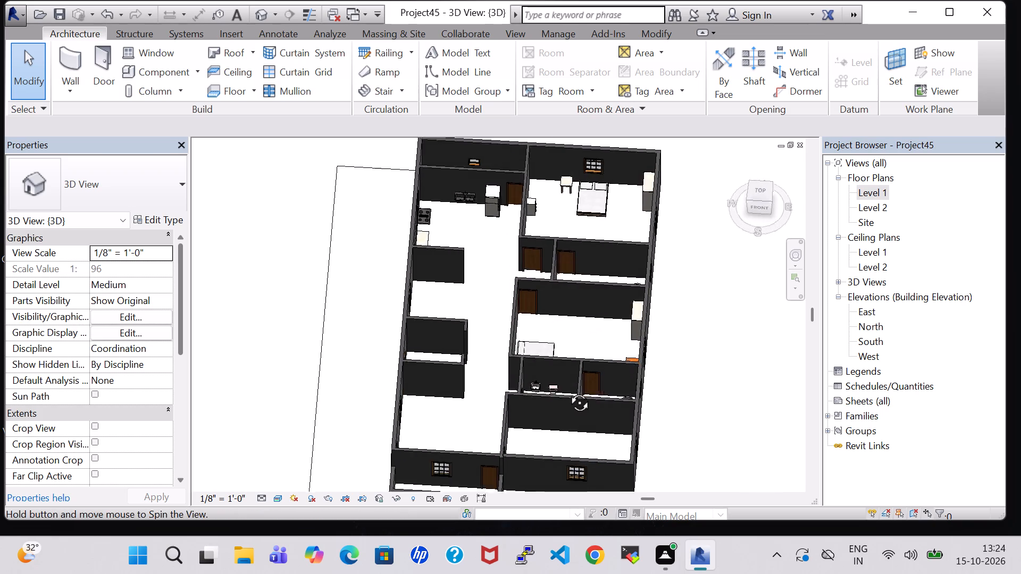
{"action": "middle_click_drag", "start_coordinate": [567, 391], "coordinate": [567, 405], "text": "shift"}
{"action": "scroll", "coordinate": [570, 387], "scroll_direction": "up", "scroll_amount": 4}
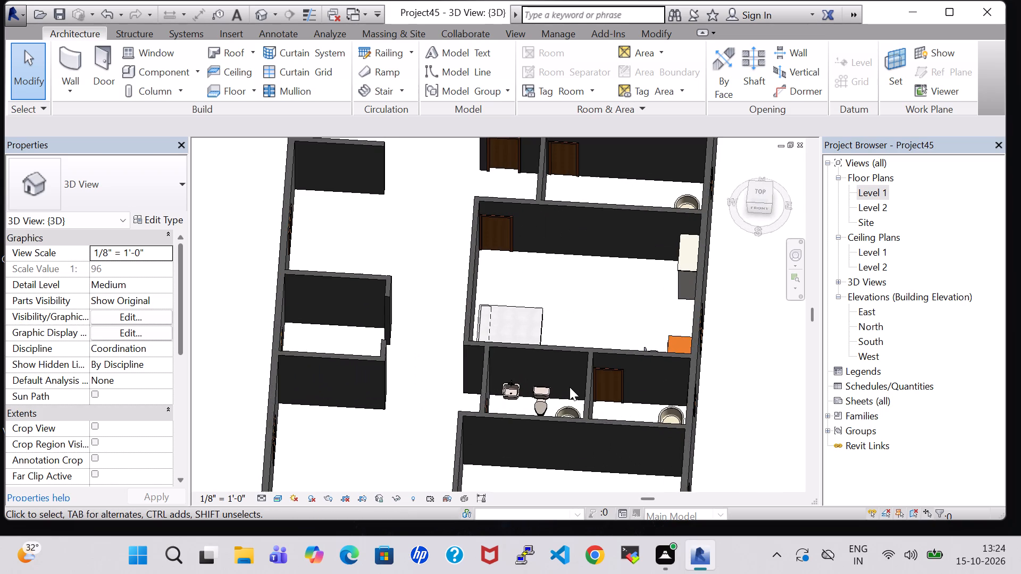
{"action": "scroll", "coordinate": [570, 387], "scroll_direction": "down", "scroll_amount": 1}
{"action": "middle_click_drag", "start_coordinate": [723, 373], "coordinate": [721, 397], "text": "shift"}
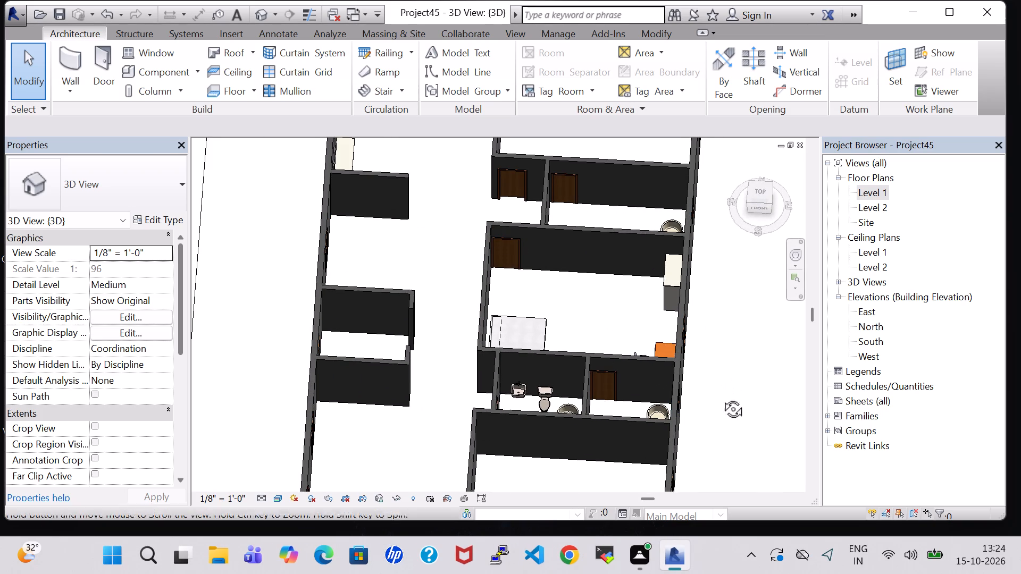
{"action": "middle_click_drag", "start_coordinate": [721, 397], "coordinate": [721, 475], "text": "shift"}
Examine the desk bedroom and the sinks, toilets and tubs of the two small bathrooms from several 3D angles.
{"action": "middle_click_drag", "start_coordinate": [436, 442], "coordinate": [630, 374], "text": "shift"}
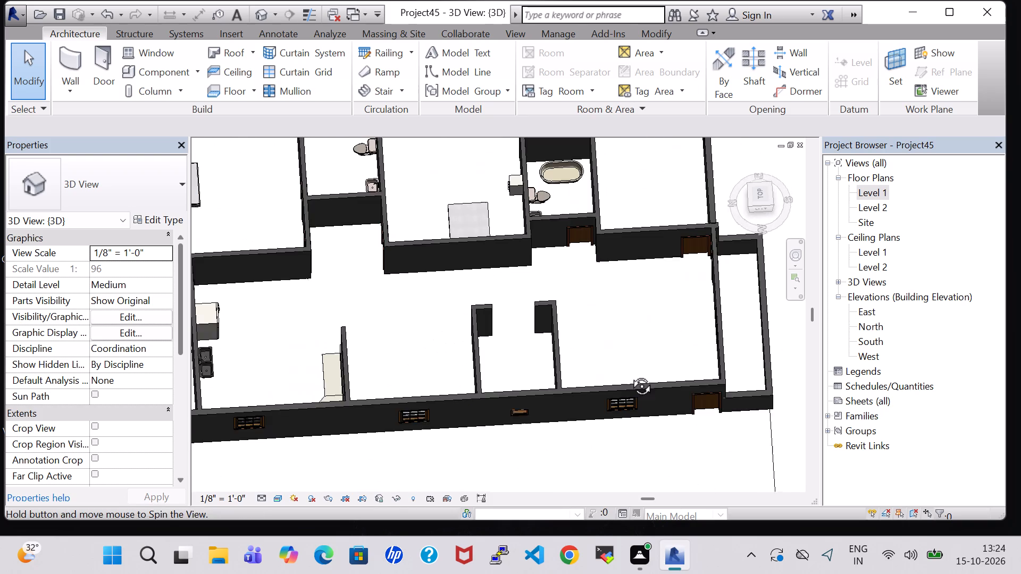
{"action": "middle_click_drag", "start_coordinate": [630, 374], "coordinate": [633, 373], "text": "shift"}
{"action": "middle_click_drag", "start_coordinate": [434, 335], "coordinate": [573, 289], "text": "shift"}
{"action": "scroll", "coordinate": [426, 277], "scroll_direction": "up", "scroll_amount": 2}
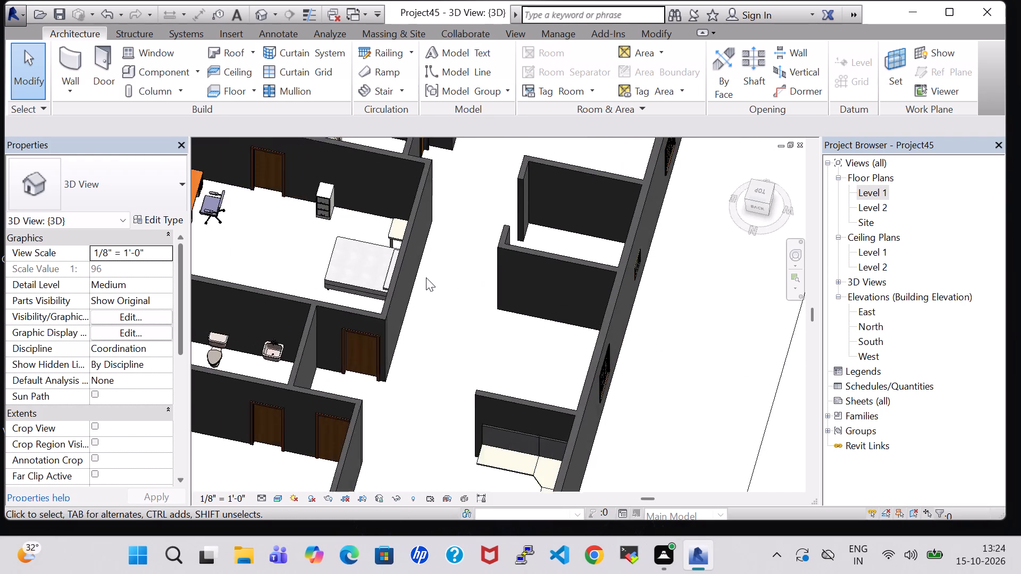
{"action": "scroll", "coordinate": [426, 277], "scroll_direction": "up", "scroll_amount": 5}
{"action": "middle_click_drag", "start_coordinate": [308, 183], "coordinate": [323, 358]}
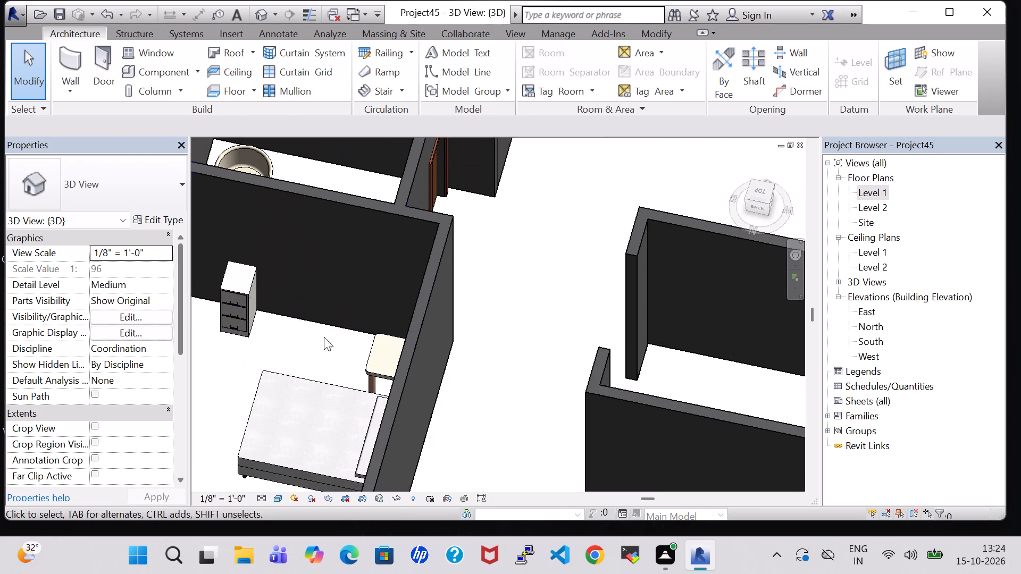
{"action": "middle_click_drag", "start_coordinate": [346, 180], "coordinate": [282, 212], "text": "shift"}
{"action": "middle_click_drag", "start_coordinate": [650, 263], "coordinate": [585, 285]}
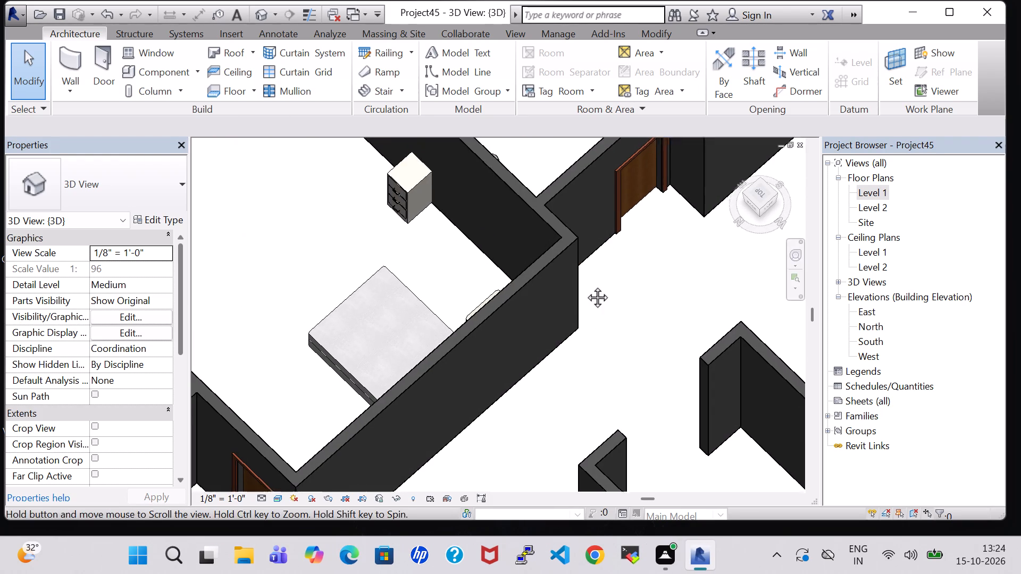
{"action": "middle_click_drag", "start_coordinate": [585, 285], "coordinate": [460, 387]}
{"action": "middle_click_drag", "start_coordinate": [362, 302], "coordinate": [282, 285], "text": "shift"}
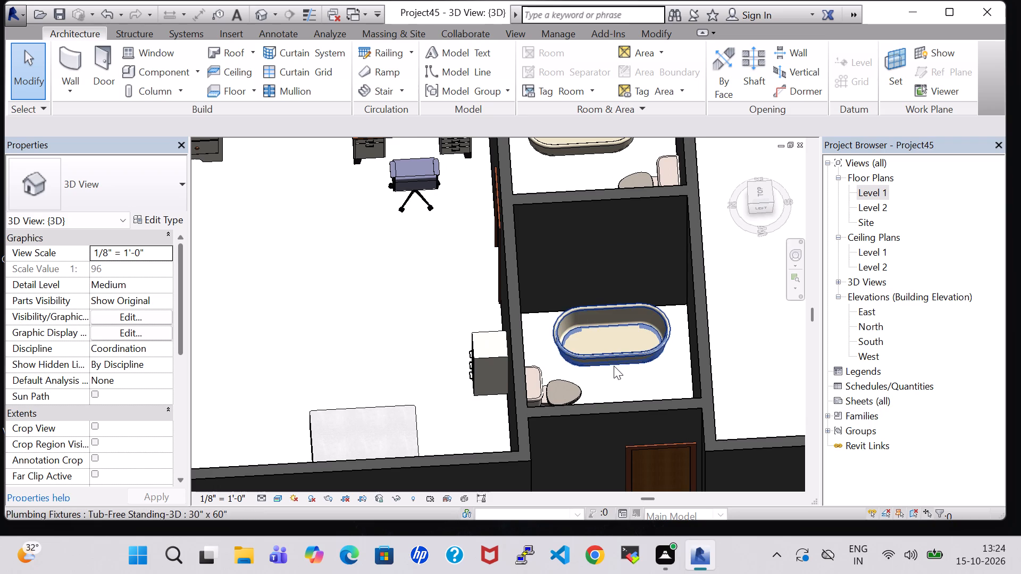
{"action": "middle_click_drag", "start_coordinate": [614, 366], "coordinate": [522, 429], "text": "shift"}
{"action": "middle_click_drag", "start_coordinate": [559, 453], "coordinate": [294, 111]}
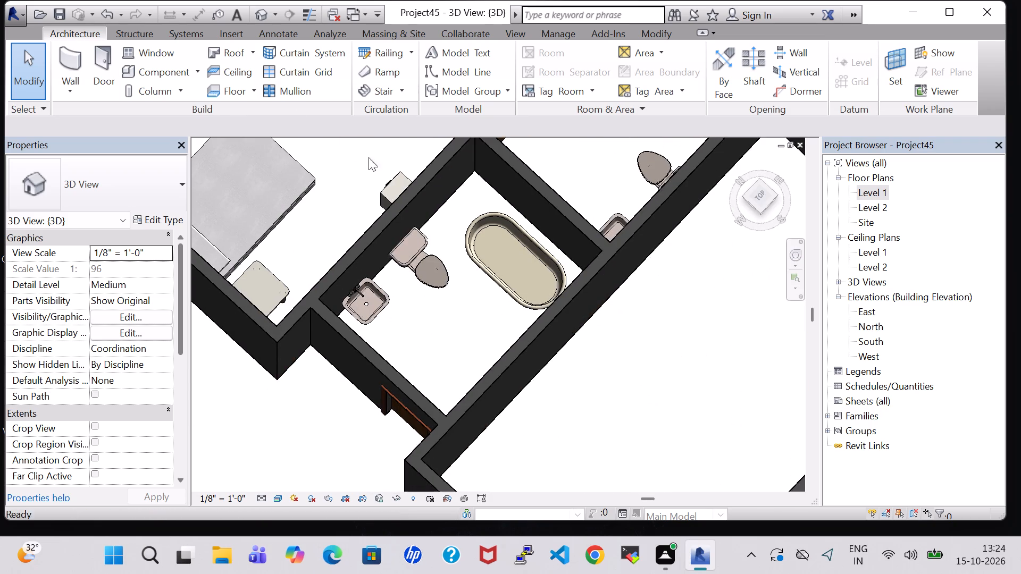
{"action": "middle_click_drag", "start_coordinate": [425, 349], "coordinate": [361, 297]}
{"action": "middle_click_drag", "start_coordinate": [372, 401], "coordinate": [334, 250]}
{"action": "middle_click", "coordinate": [335, 248]}
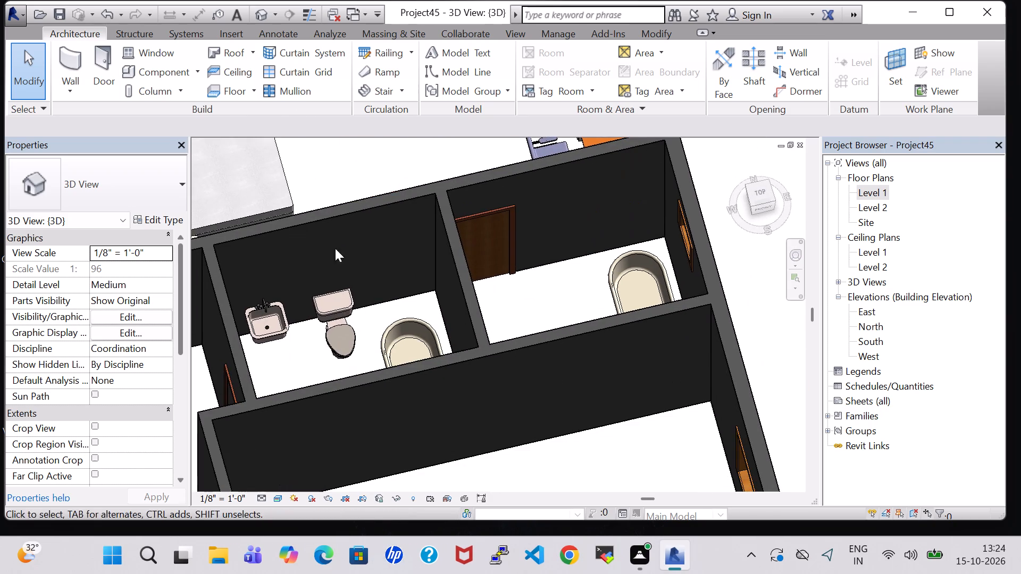
{"action": "middle_click_drag", "start_coordinate": [294, 345], "coordinate": [298, 308]}
{"action": "scroll", "coordinate": [294, 345], "scroll_direction": "up", "scroll_amount": 1, "text": "shift"}
{"action": "middle_click_drag", "start_coordinate": [299, 268], "coordinate": [299, 263], "text": "shift"}
{"action": "middle_click_drag", "start_coordinate": [299, 261], "coordinate": [275, 336], "text": "shift"}
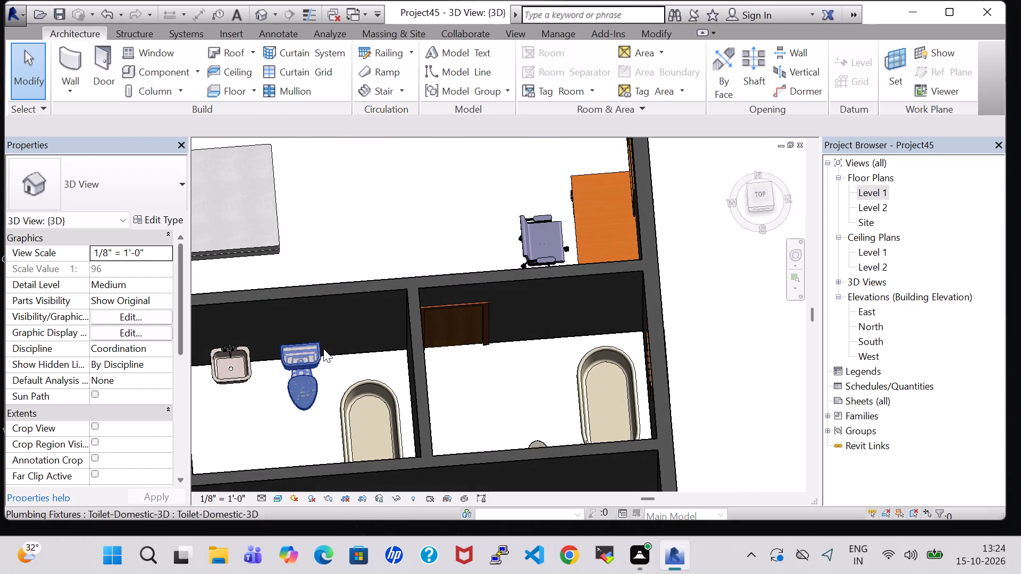
{"action": "middle_click_drag", "start_coordinate": [491, 373], "coordinate": [598, 407]}
{"action": "middle_click_drag", "start_coordinate": [289, 275], "coordinate": [354, 476]}
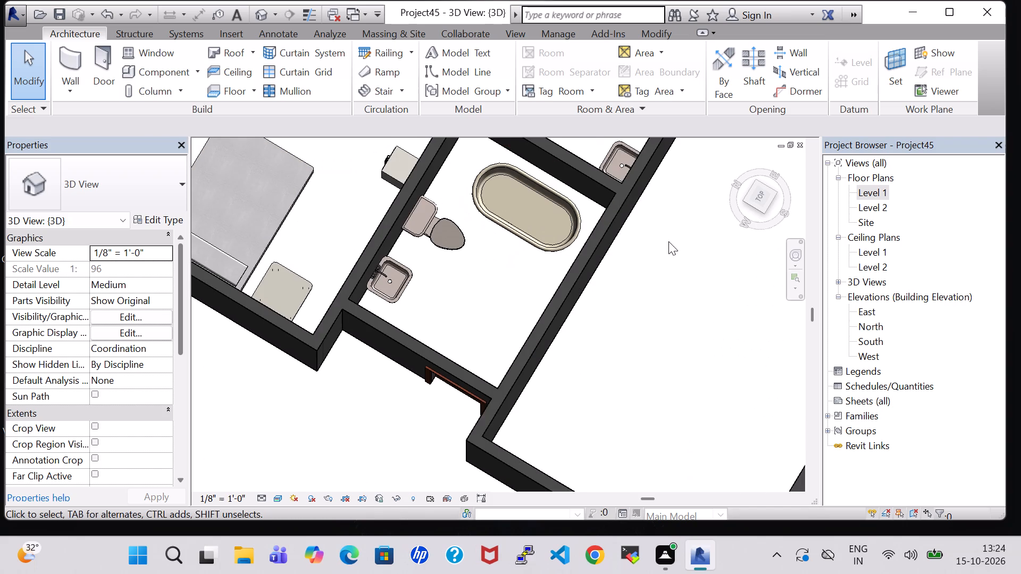
{"action": "middle_click_drag", "start_coordinate": [515, 301], "coordinate": [558, 324], "text": "shift"}
{"action": "scroll", "coordinate": [558, 324], "scroll_direction": "up", "scroll_amount": 1, "text": "shift"}
{"action": "middle_click_drag", "start_coordinate": [440, 150], "coordinate": [453, 347]}
{"action": "middle_click_drag", "start_coordinate": [424, 345], "coordinate": [479, 327]}
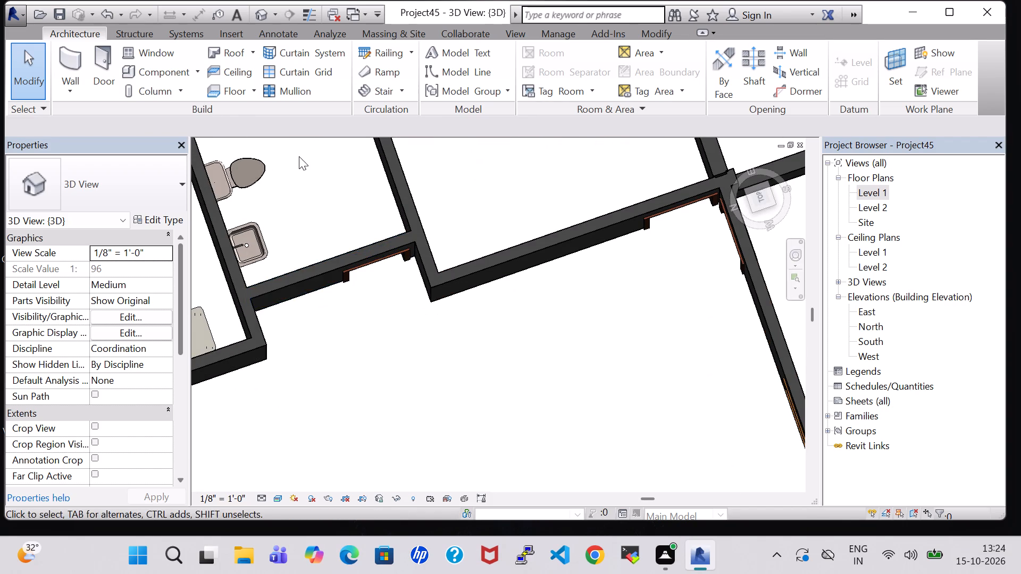
{"action": "middle_click_drag", "start_coordinate": [310, 158], "coordinate": [492, 362]}
{"action": "middle_click_drag", "start_coordinate": [424, 204], "coordinate": [439, 158], "text": "shift"}
{"action": "middle_click_drag", "start_coordinate": [243, 327], "coordinate": [328, 360], "text": "shift"}
{"action": "middle_click_drag", "start_coordinate": [322, 339], "coordinate": [792, 350]}
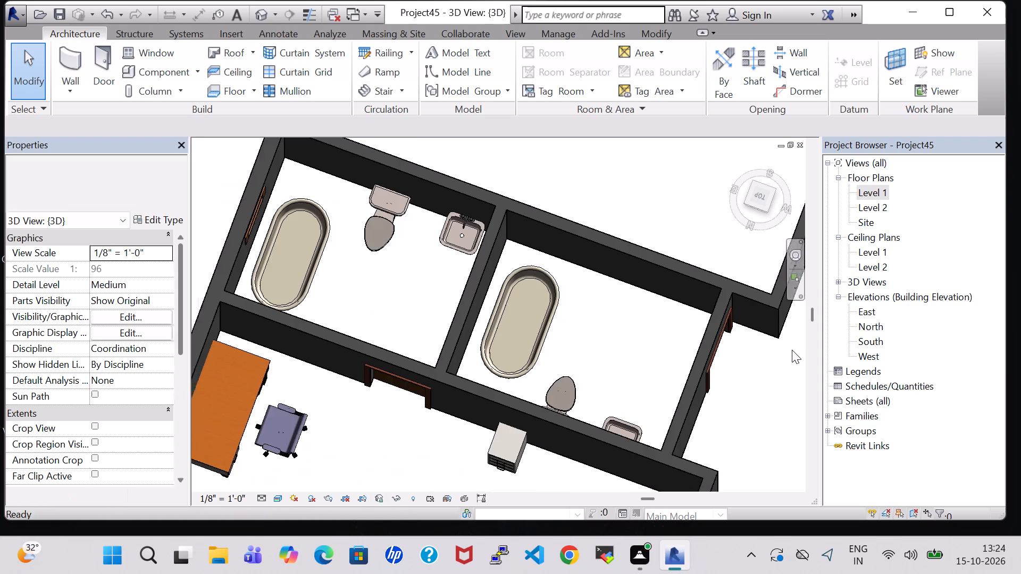
{"action": "scroll", "coordinate": [792, 350], "scroll_direction": "up", "scroll_amount": 1}
{"action": "middle_click_drag", "start_coordinate": [352, 302], "coordinate": [368, 231], "text": "shift"}
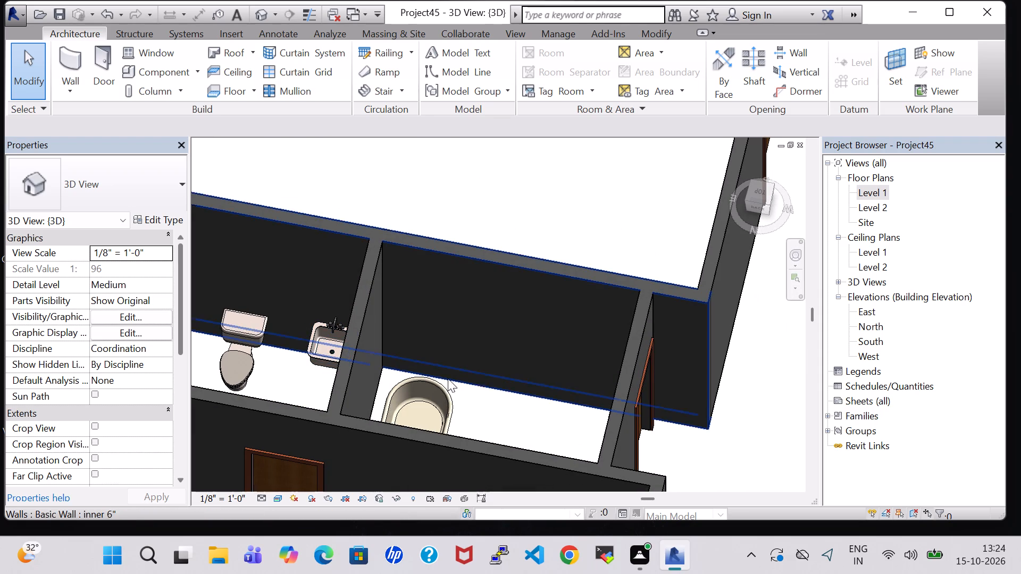
{"action": "middle_click_drag", "start_coordinate": [496, 396], "coordinate": [612, 415]}
{"action": "scroll", "coordinate": [612, 415], "scroll_direction": "up", "scroll_amount": 1}
{"action": "middle_click_drag", "start_coordinate": [378, 396], "coordinate": [426, 410]}
{"action": "middle_click_drag", "start_coordinate": [423, 433], "coordinate": [512, 195]}
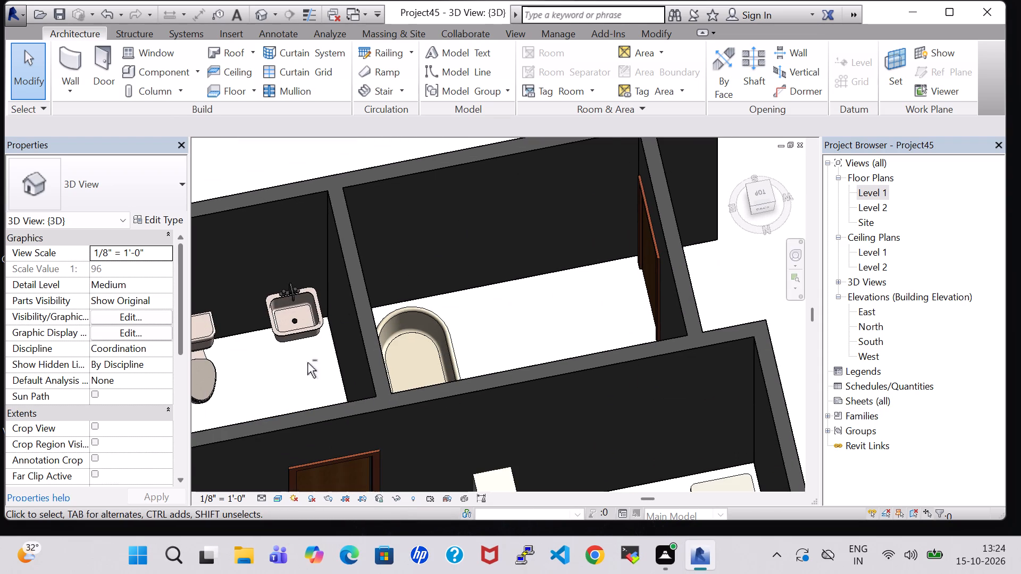
{"action": "middle_click_drag", "start_coordinate": [307, 362], "coordinate": [319, 314], "text": "shift"}
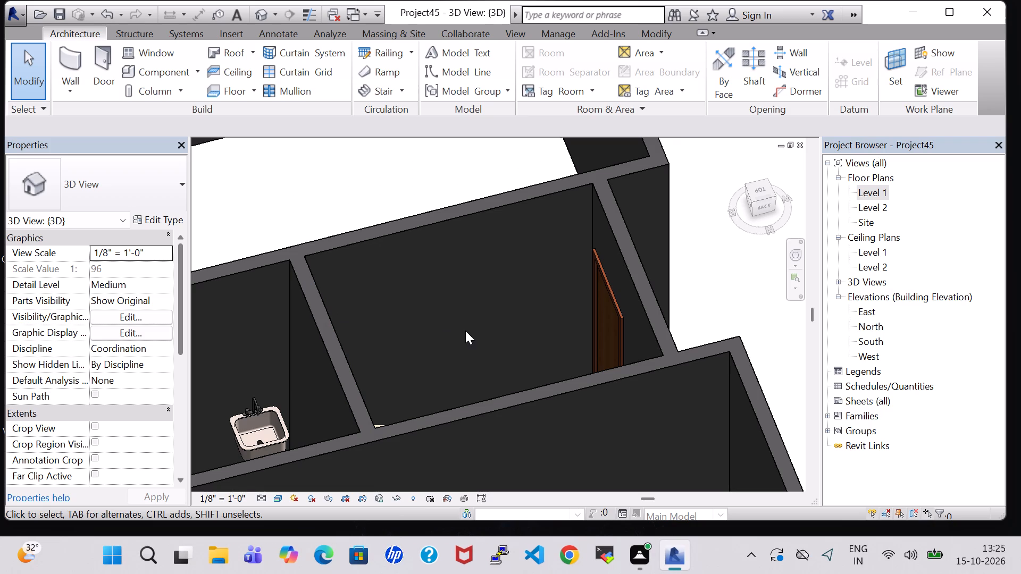
{"action": "scroll", "coordinate": [448, 340], "scroll_direction": "down", "scroll_amount": 3}
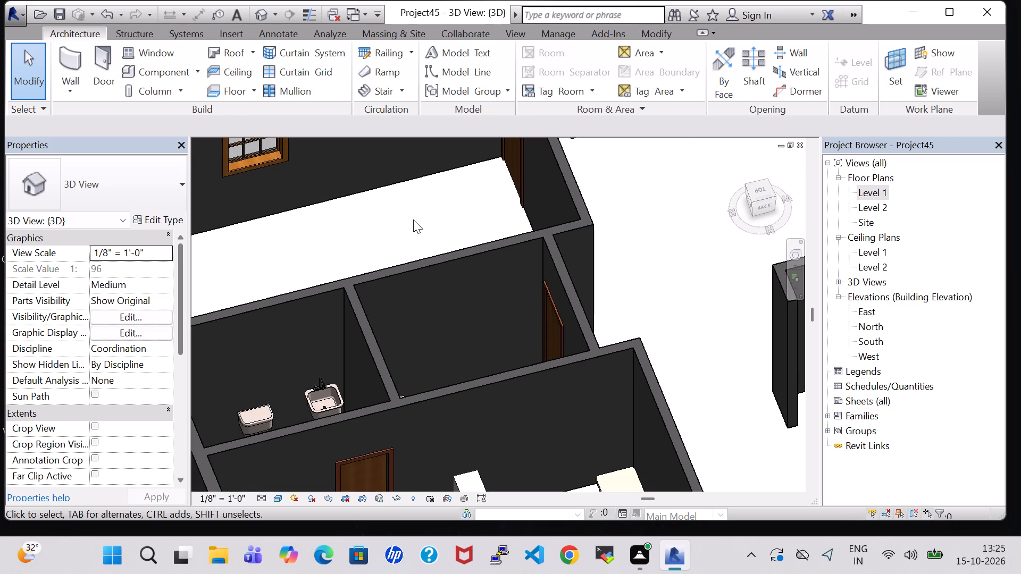
{"action": "middle_click_drag", "start_coordinate": [413, 220], "coordinate": [415, 285], "text": "shift"}
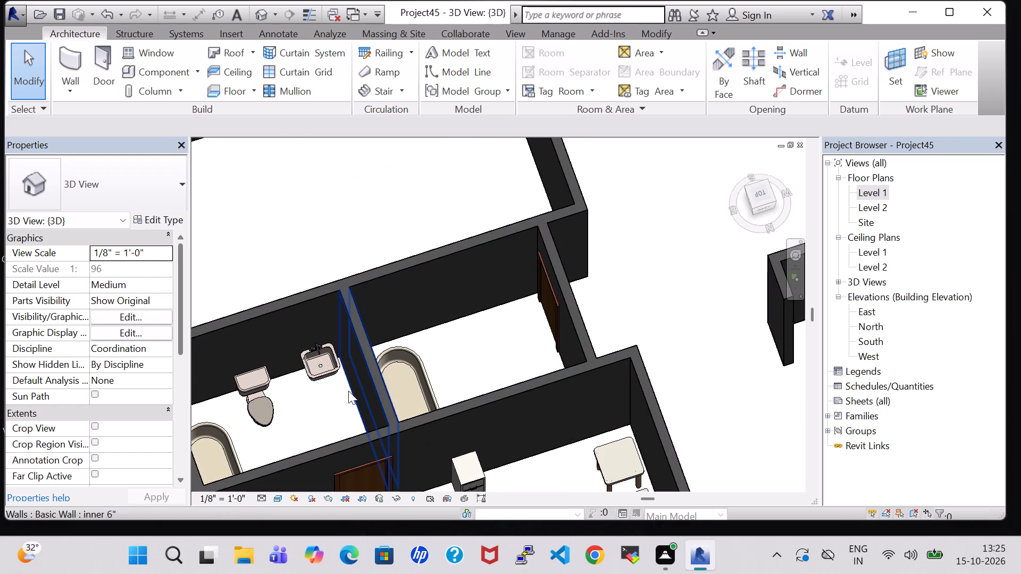
Examine the whole house in the Level 1 plan and in 3D from the back, the front and directly above.
{"action": "scroll", "coordinate": [380, 344], "scroll_direction": "down", "scroll_amount": 3}
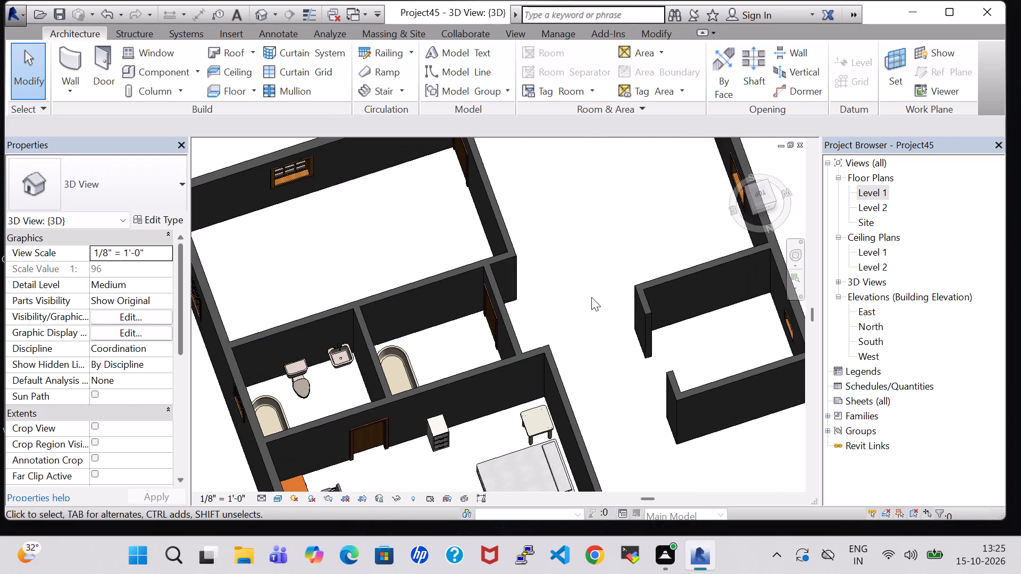
{"action": "double_click", "coordinate": [877, 190]}
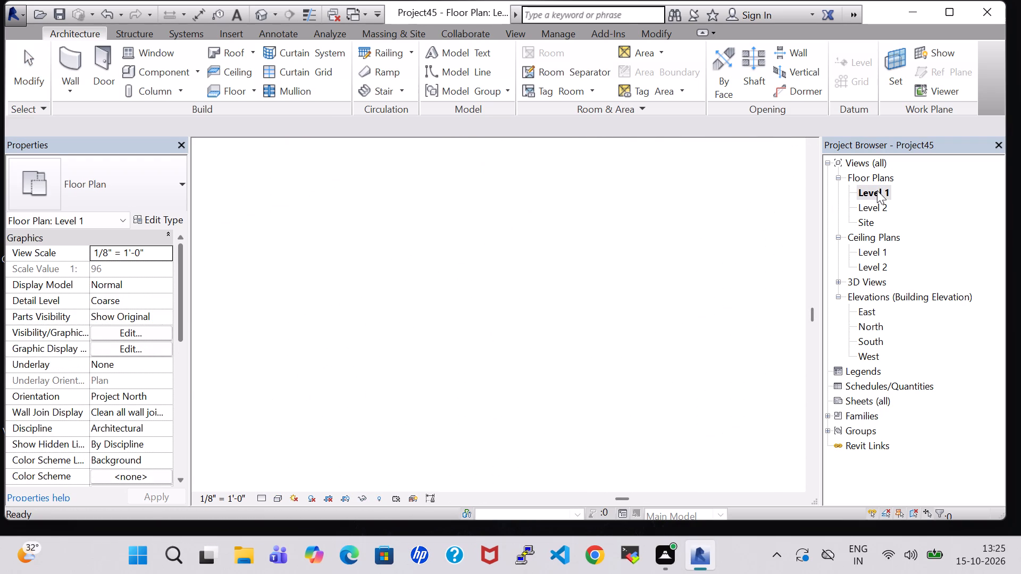
{"action": "left_click", "coordinate": [263, 14]}
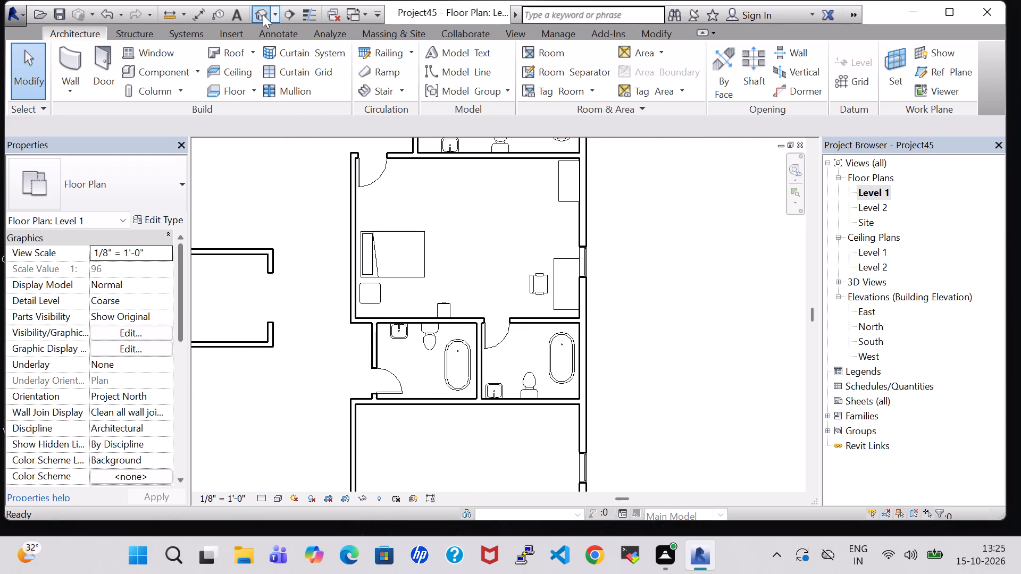
{"action": "middle_click_drag", "start_coordinate": [362, 240], "coordinate": [489, 283], "text": "shift"}
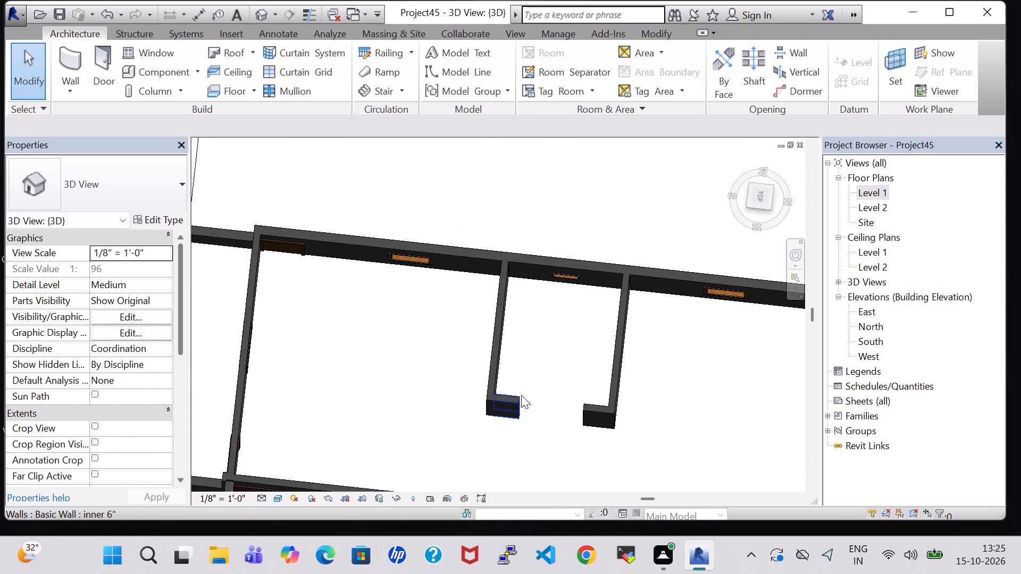
{"action": "middle_click_drag", "start_coordinate": [582, 471], "coordinate": [578, 285]}
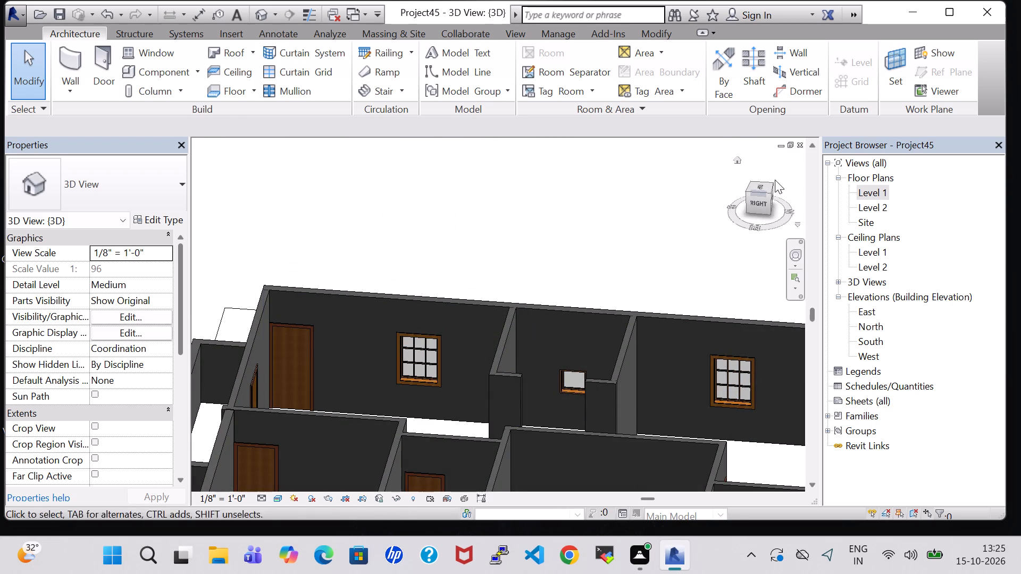
{"action": "left_click", "coordinate": [760, 184]}
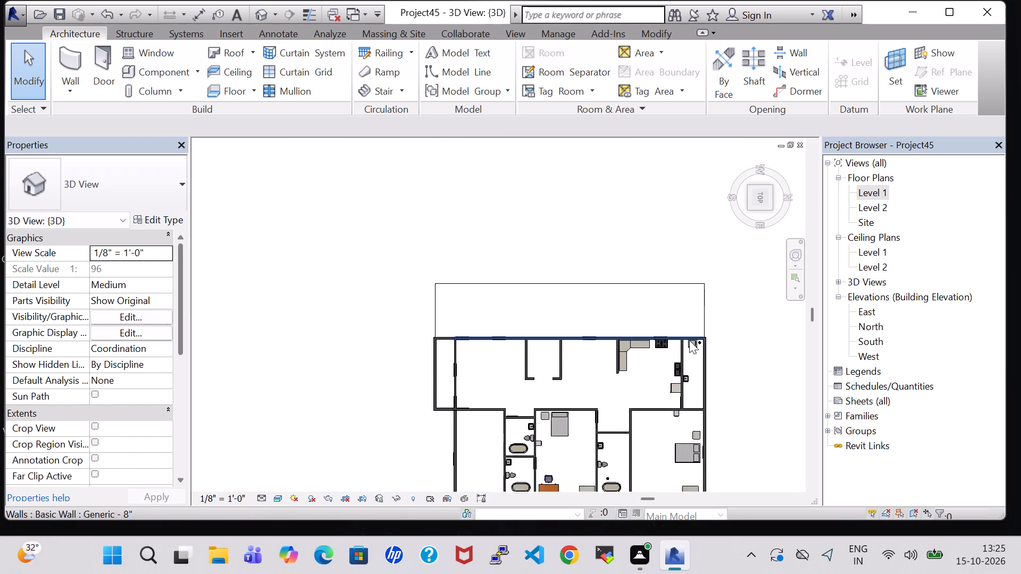
{"action": "left_click", "coordinate": [790, 198]}
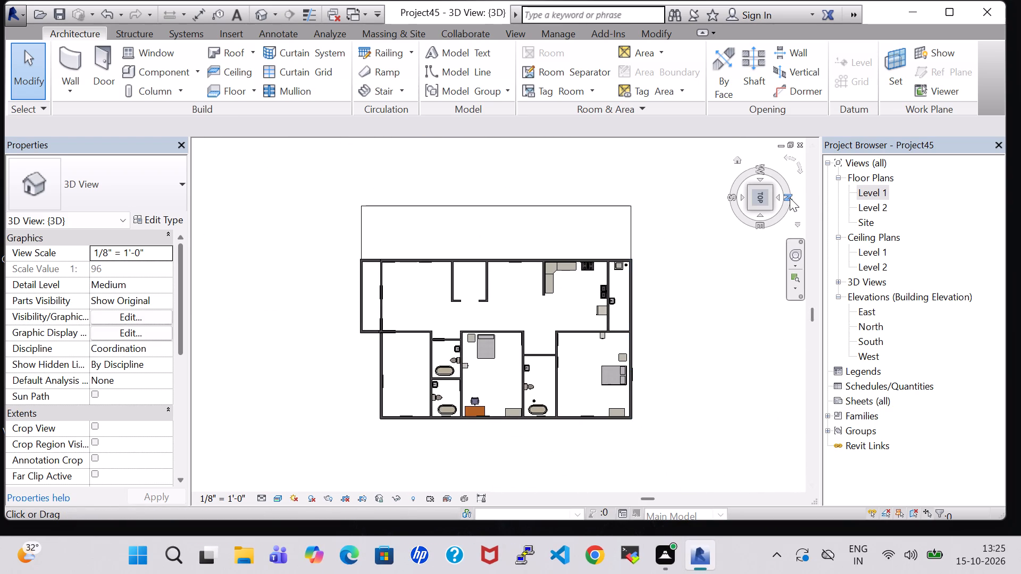
{"action": "left_click", "coordinate": [762, 198]}
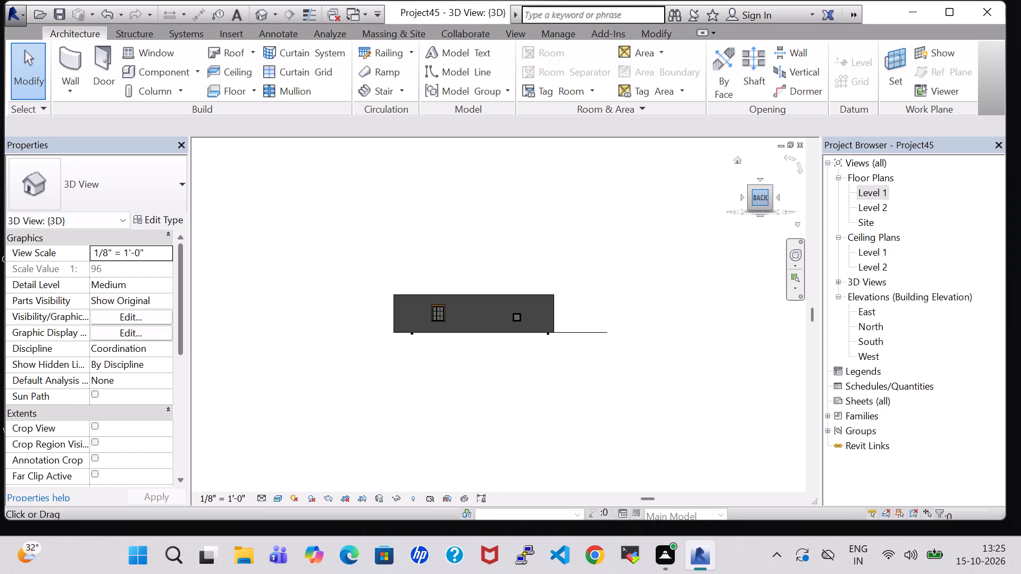
{"action": "left_click", "coordinate": [741, 196]}
{"action": "left_click", "coordinate": [741, 196]}
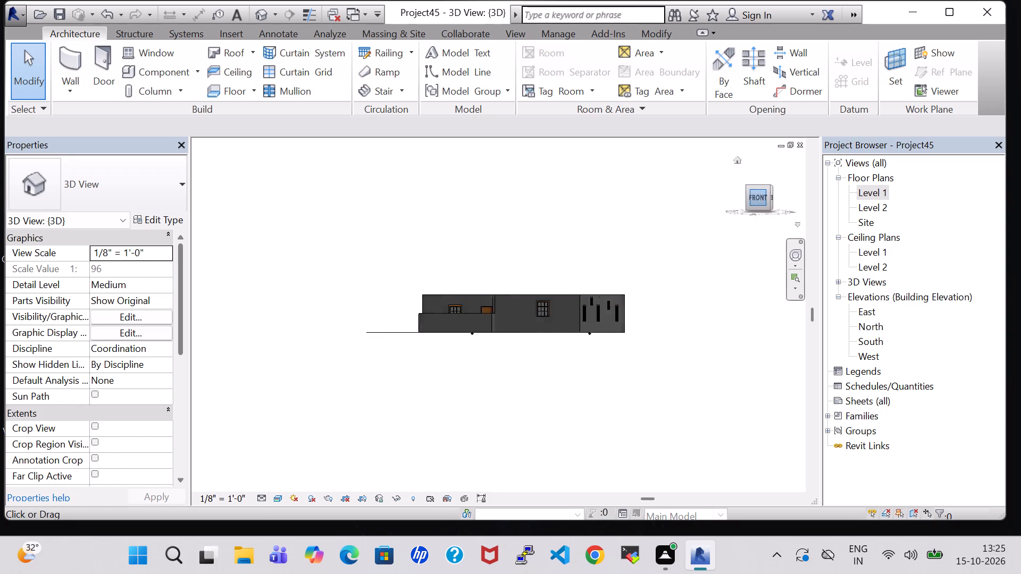
{"action": "left_click", "coordinate": [758, 180]}
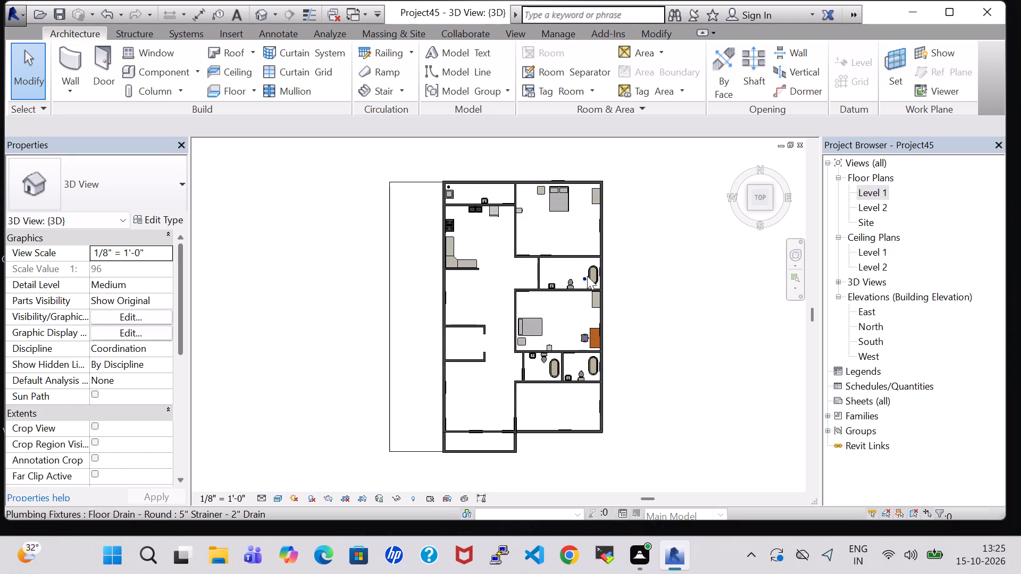
Place copies of the large bathroom's 5" Strainer - 2" Drain round floor drain on Level 1 beside each small bathroom tub's southwest end.
{"action": "left_click", "coordinate": [583, 279]}
{"action": "right_click", "coordinate": [583, 279]}
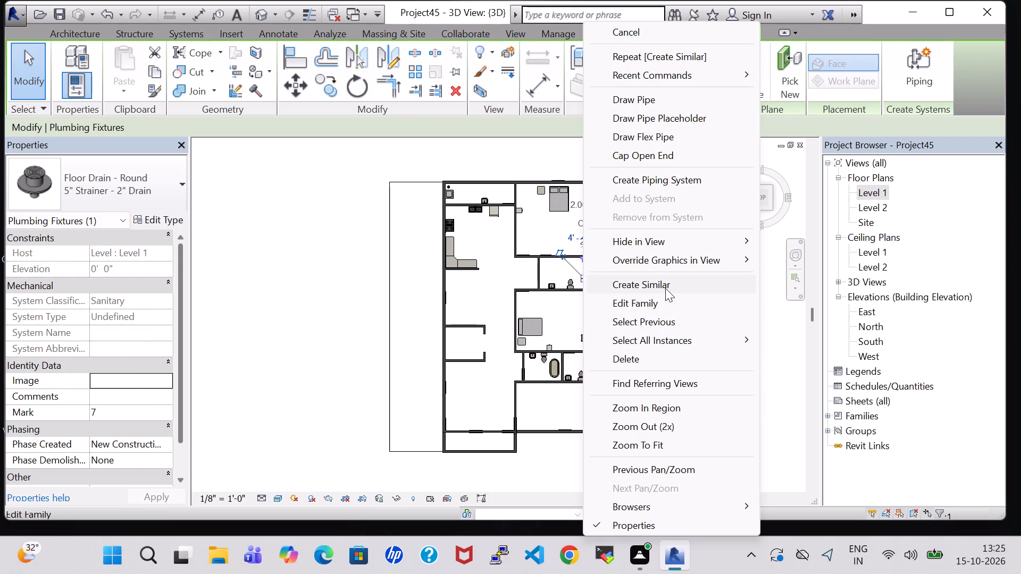
{"action": "left_click", "coordinate": [665, 288]}
{"action": "left_click", "coordinate": [782, 62]}
{"action": "scroll", "coordinate": [596, 332], "scroll_direction": "up", "scroll_amount": 5}
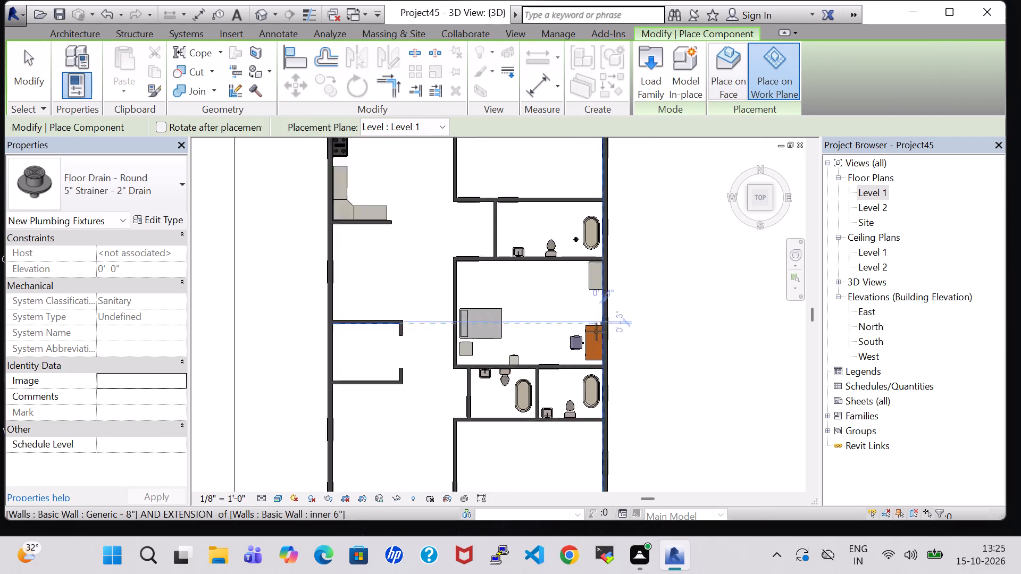
{"action": "scroll", "coordinate": [596, 332], "scroll_direction": "up", "scroll_amount": 6}
{"action": "middle_click_drag", "start_coordinate": [751, 396], "coordinate": [734, 174]}
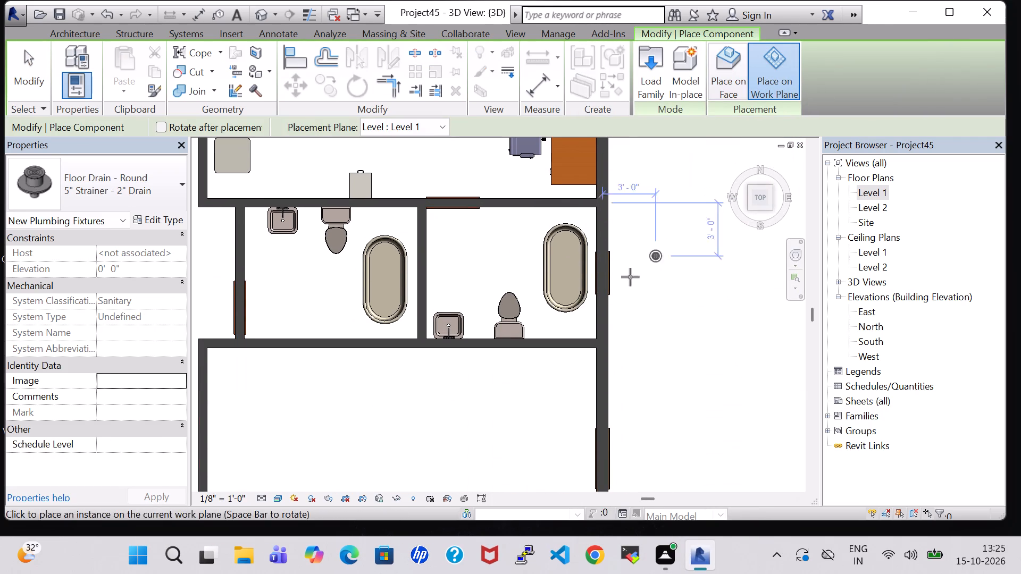
{"action": "left_click", "coordinate": [547, 319]}
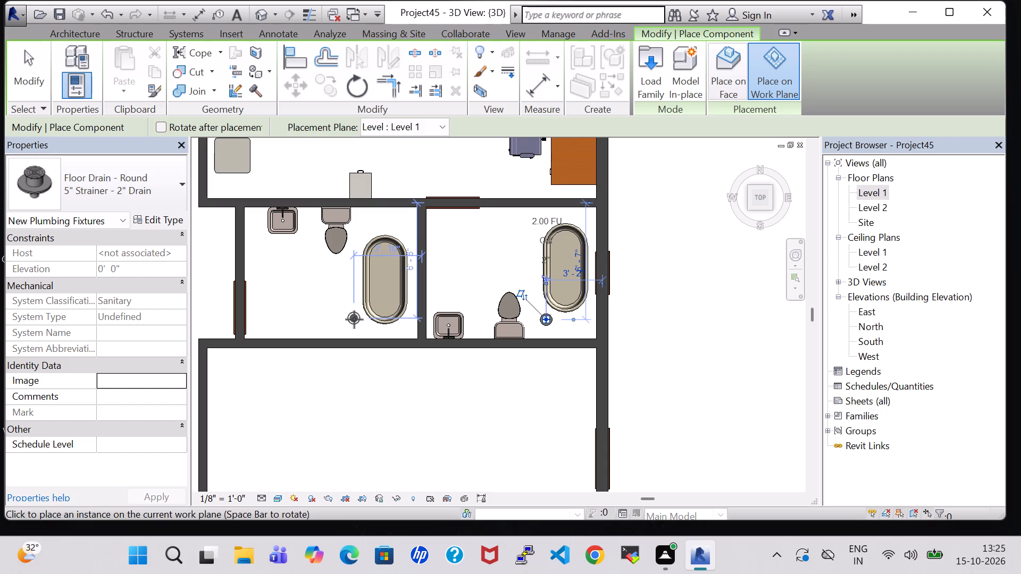
{"action": "left_click", "coordinate": [354, 324]}
{"action": "key", "text": "Escape"}
{"action": "key", "text": "Escape"}
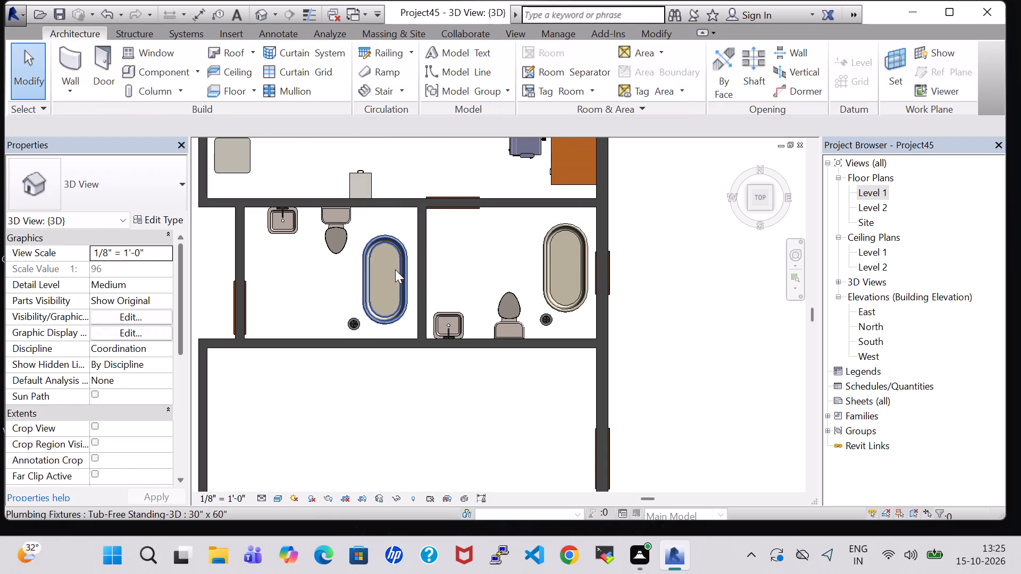
Nudge both small bathroom tubs east, with centres about 1'-9" (west bathroom) and 1'-11" (east bathroom) from their east walls.
{"action": "left_click", "coordinate": [395, 269]}
{"action": "key", "text": "Right"}
{"action": "key", "text": "Right"}
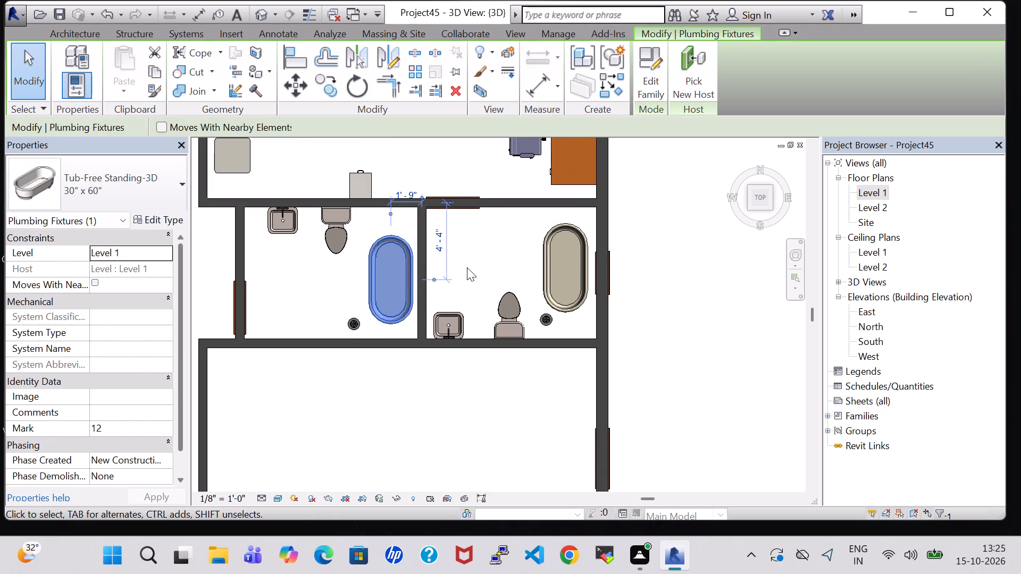
{"action": "left_click", "coordinate": [554, 257]}
{"action": "key", "text": "Right"}
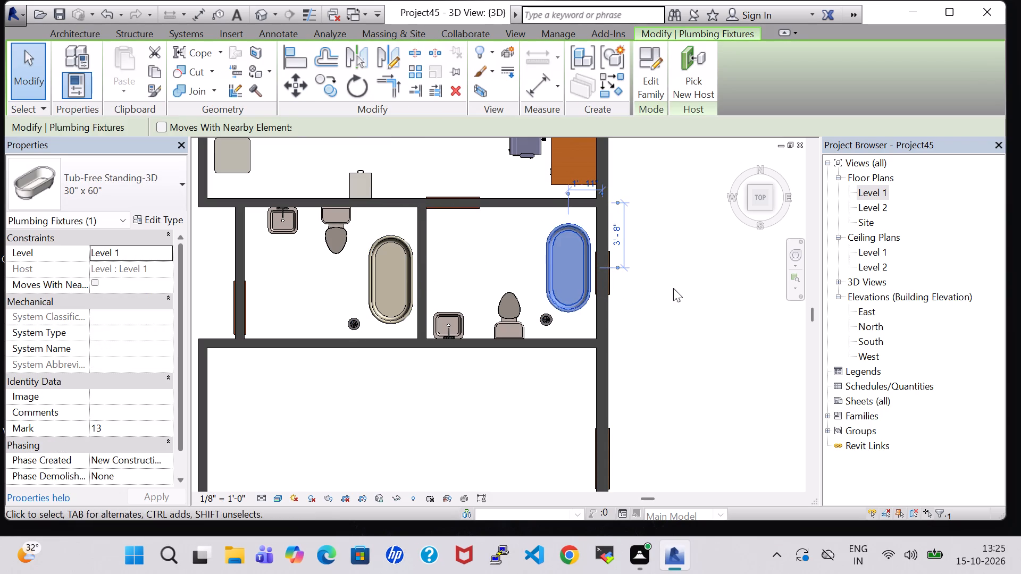
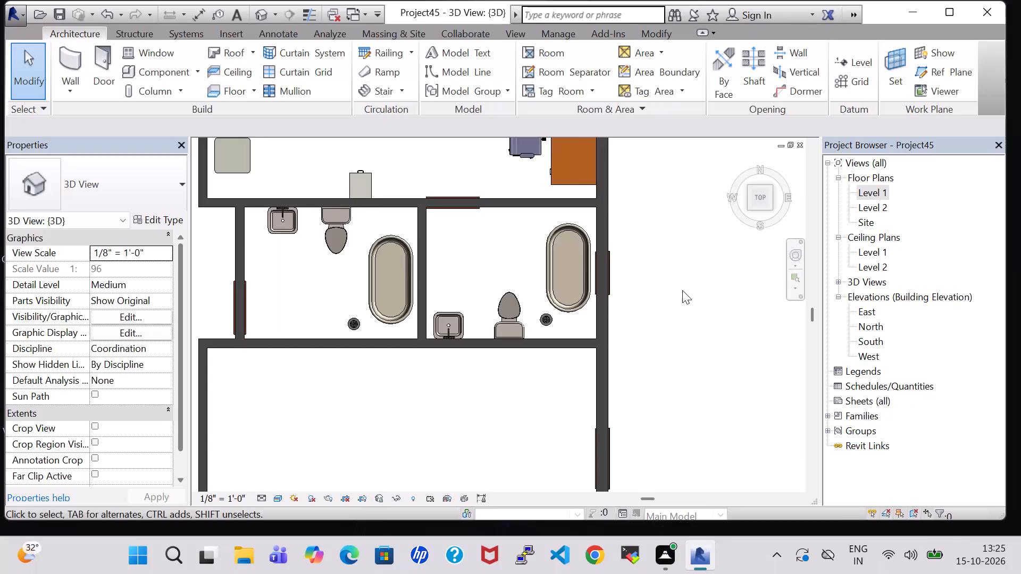
Return to the Level 1 floor plan.
{"action": "scroll", "coordinate": [680, 280], "scroll_direction": "down", "scroll_amount": 5}
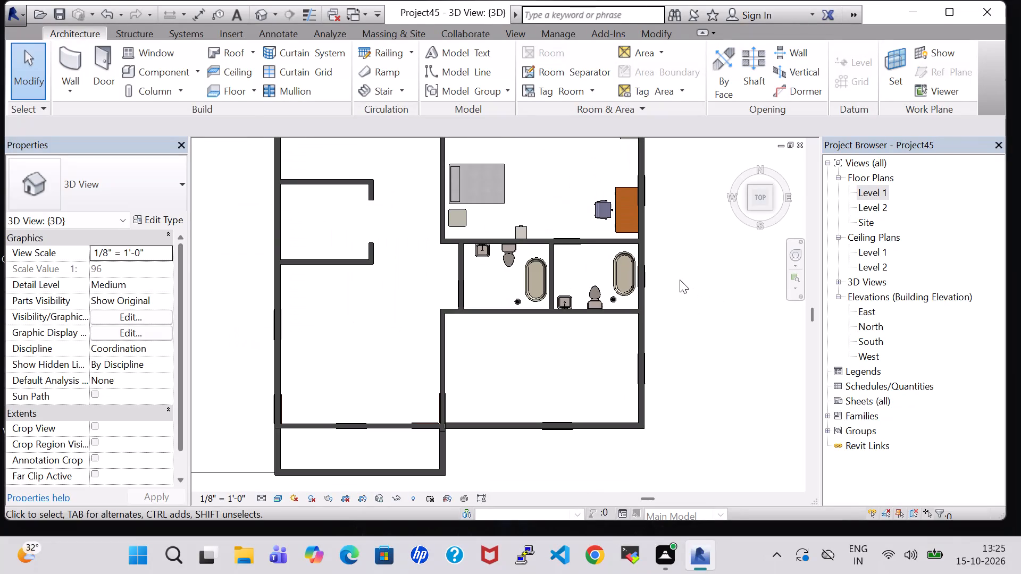
{"action": "double_click", "coordinate": [875, 195]}
{"action": "middle_click_drag", "start_coordinate": [704, 380], "coordinate": [743, 293]}
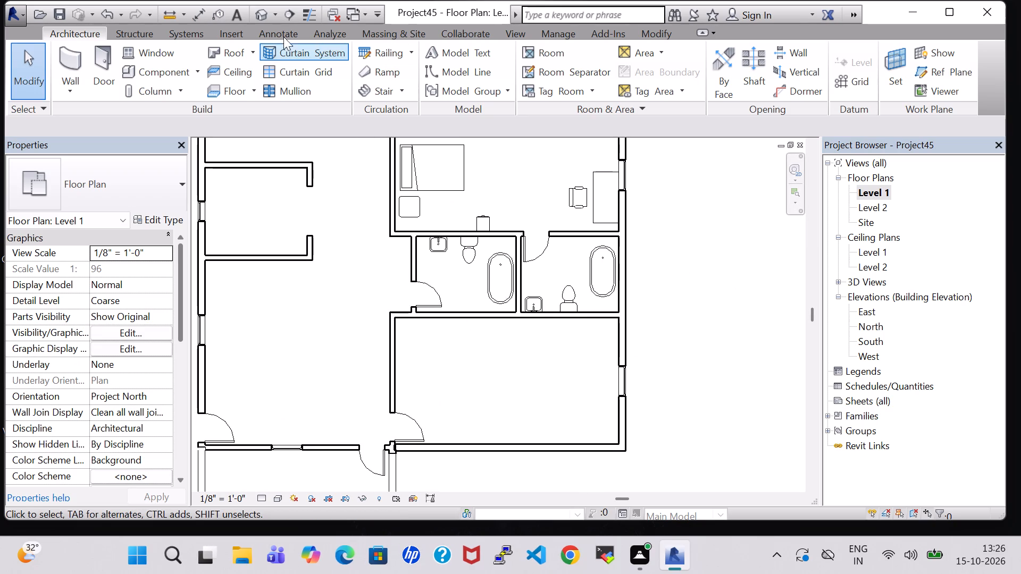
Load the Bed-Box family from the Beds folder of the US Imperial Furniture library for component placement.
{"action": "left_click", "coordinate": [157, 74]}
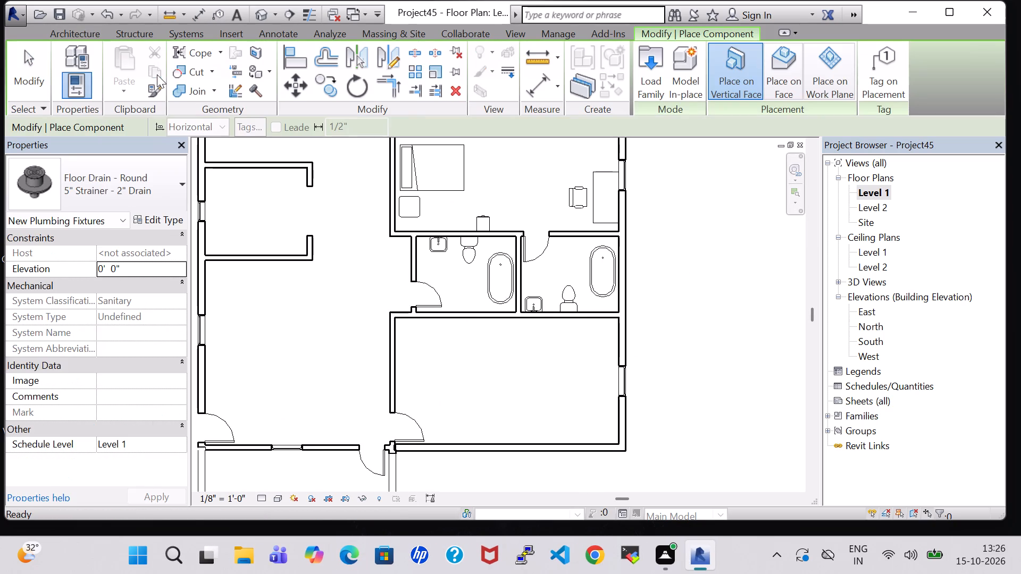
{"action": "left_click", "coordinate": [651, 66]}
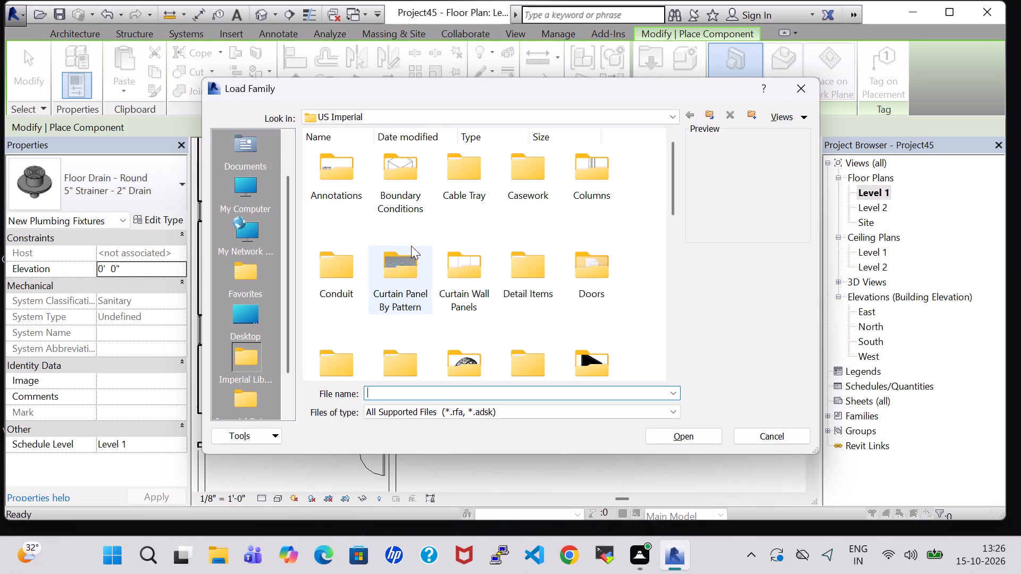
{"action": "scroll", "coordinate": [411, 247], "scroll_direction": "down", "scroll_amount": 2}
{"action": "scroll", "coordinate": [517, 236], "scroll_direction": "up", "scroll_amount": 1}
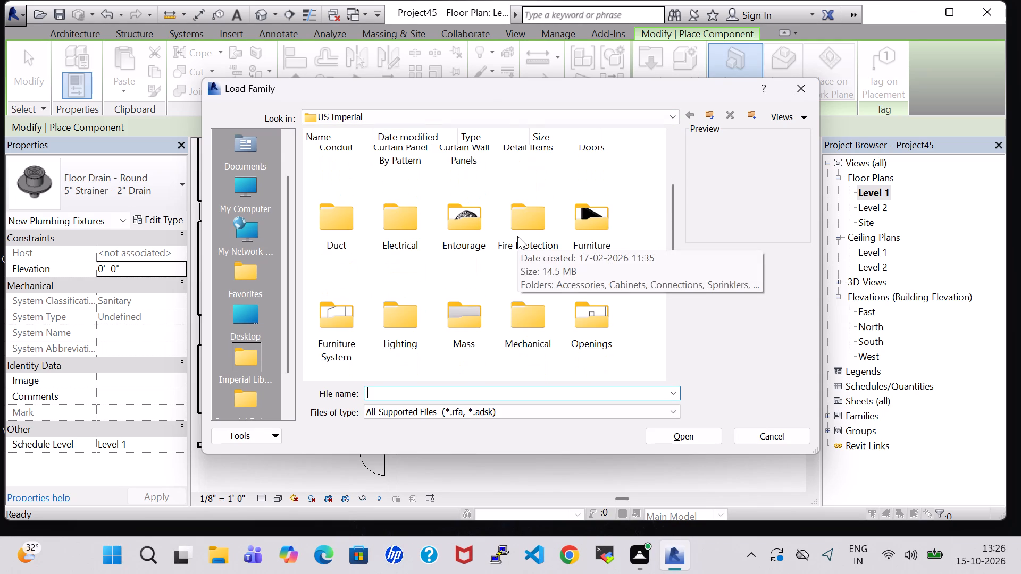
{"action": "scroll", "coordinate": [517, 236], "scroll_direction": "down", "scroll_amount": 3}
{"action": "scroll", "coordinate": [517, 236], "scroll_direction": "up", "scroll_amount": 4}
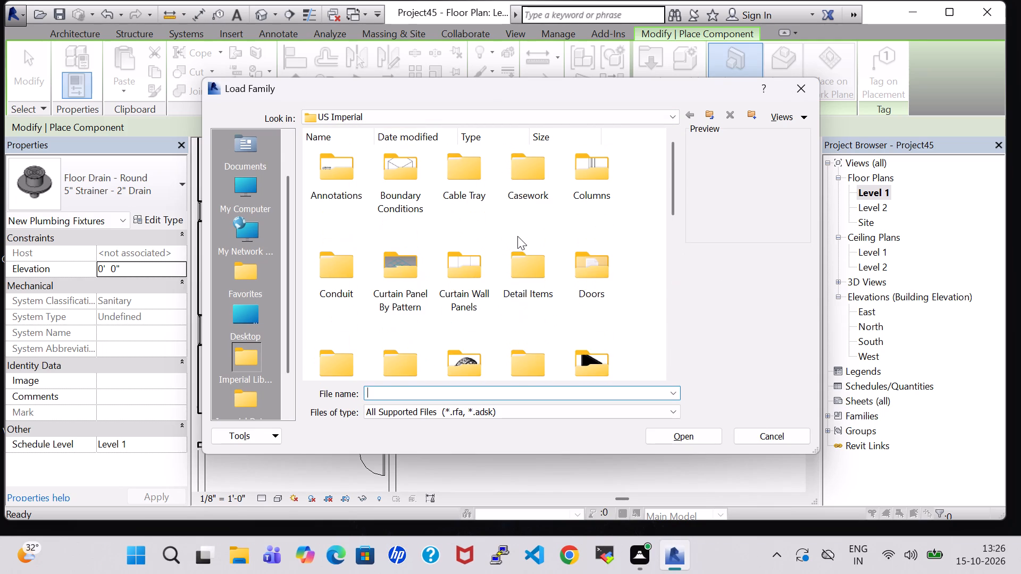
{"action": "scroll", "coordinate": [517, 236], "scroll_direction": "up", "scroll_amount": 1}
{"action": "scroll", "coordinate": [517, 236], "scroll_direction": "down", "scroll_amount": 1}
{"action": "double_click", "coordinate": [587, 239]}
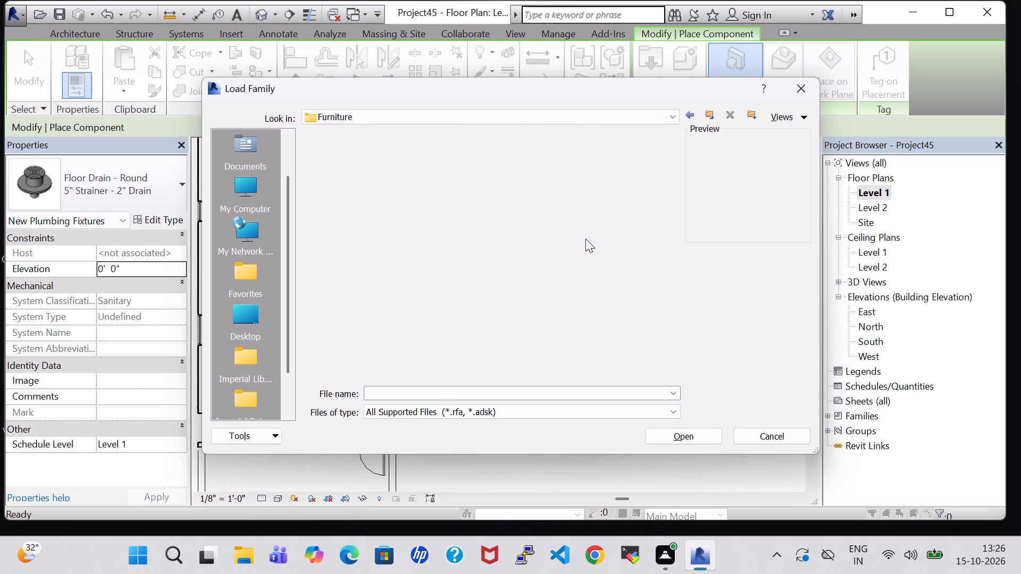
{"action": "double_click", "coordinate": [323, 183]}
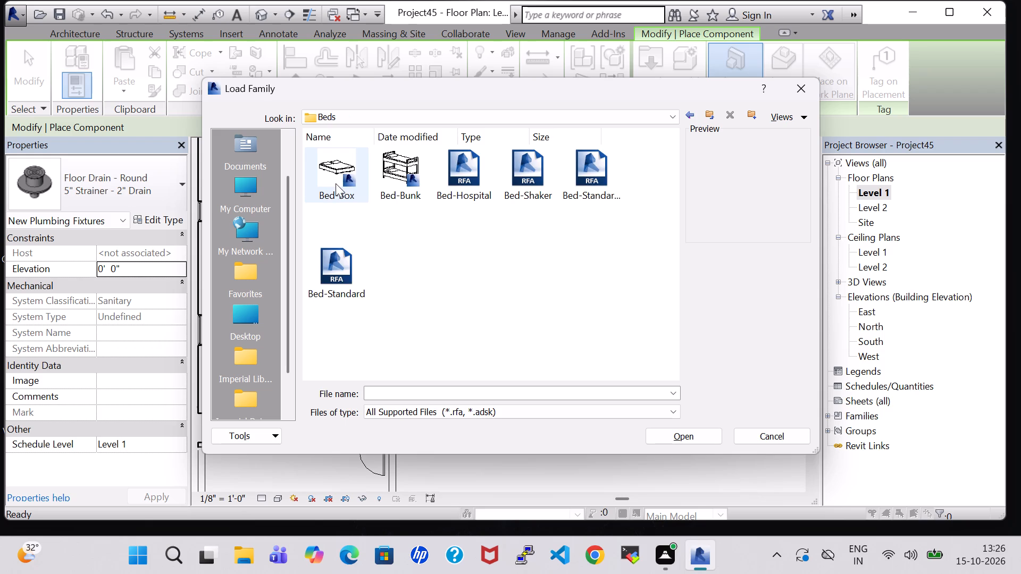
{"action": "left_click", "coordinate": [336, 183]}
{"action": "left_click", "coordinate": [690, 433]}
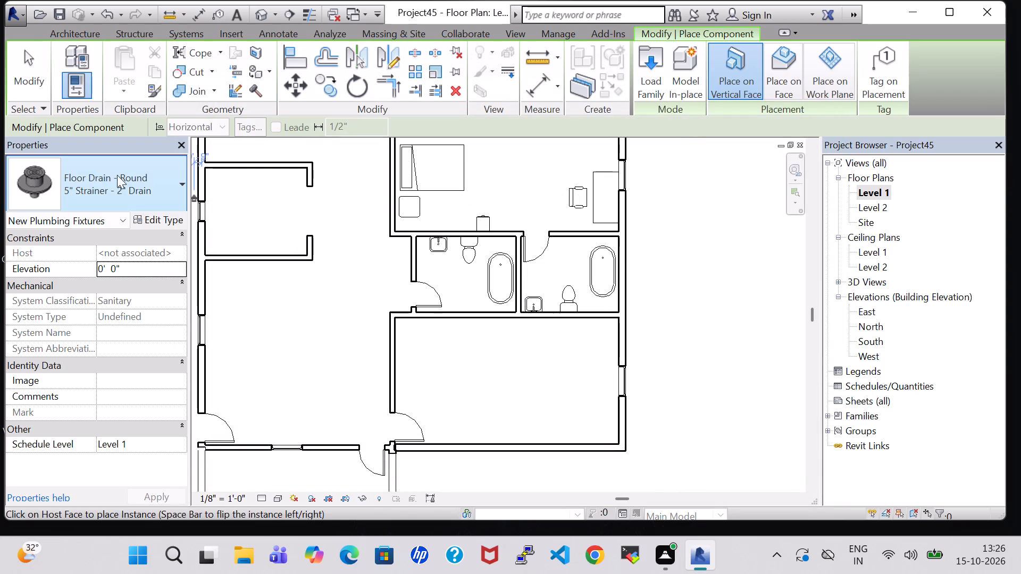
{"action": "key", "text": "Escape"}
Place a copy of the desk bedroom's Double 54" x 75" standard bed in the empty southeast bedroom, with its head near the north wall.
{"action": "left_click", "coordinate": [432, 184]}
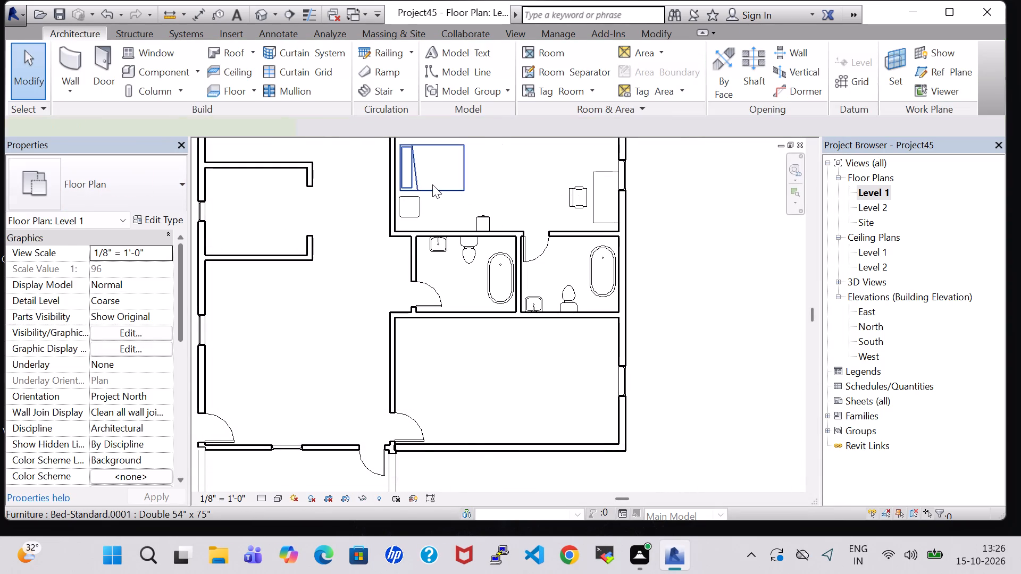
{"action": "right_click", "coordinate": [432, 184]}
{"action": "left_click", "coordinate": [530, 286]}
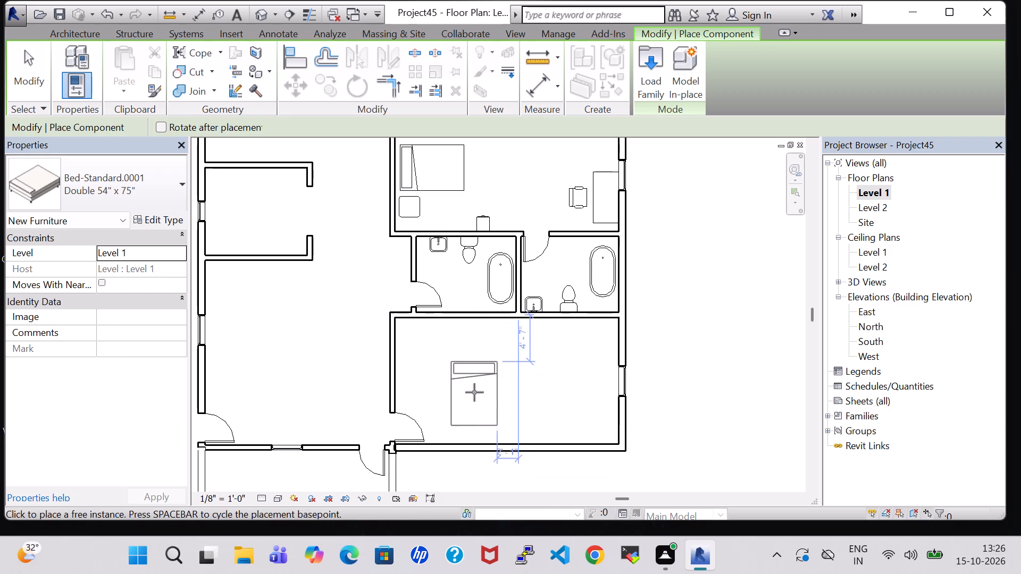
{"action": "scroll", "coordinate": [474, 384], "scroll_direction": "up", "scroll_amount": 4}
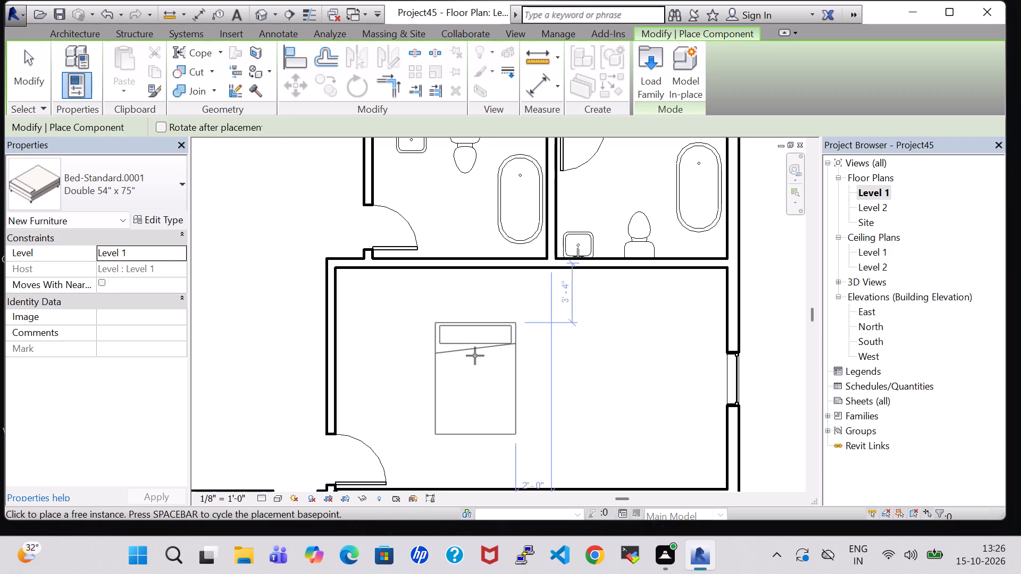
{"action": "scroll", "coordinate": [475, 333], "scroll_direction": "up", "scroll_amount": 3}
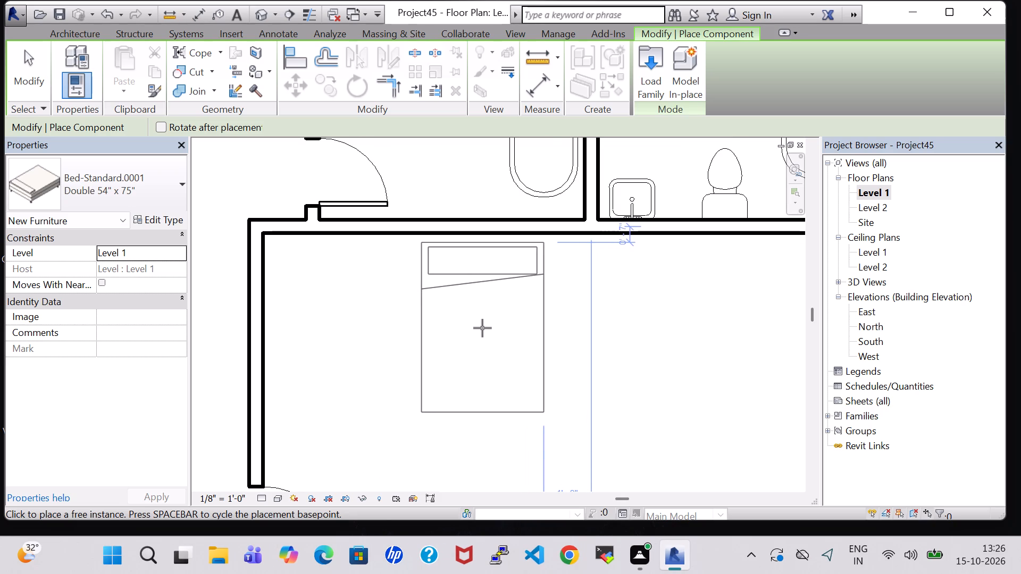
{"action": "left_click", "coordinate": [482, 328]}
{"action": "scroll", "coordinate": [483, 328], "scroll_direction": "down", "scroll_amount": 4}
{"action": "key", "text": "Escape"}
{"action": "key", "text": "Escape"}
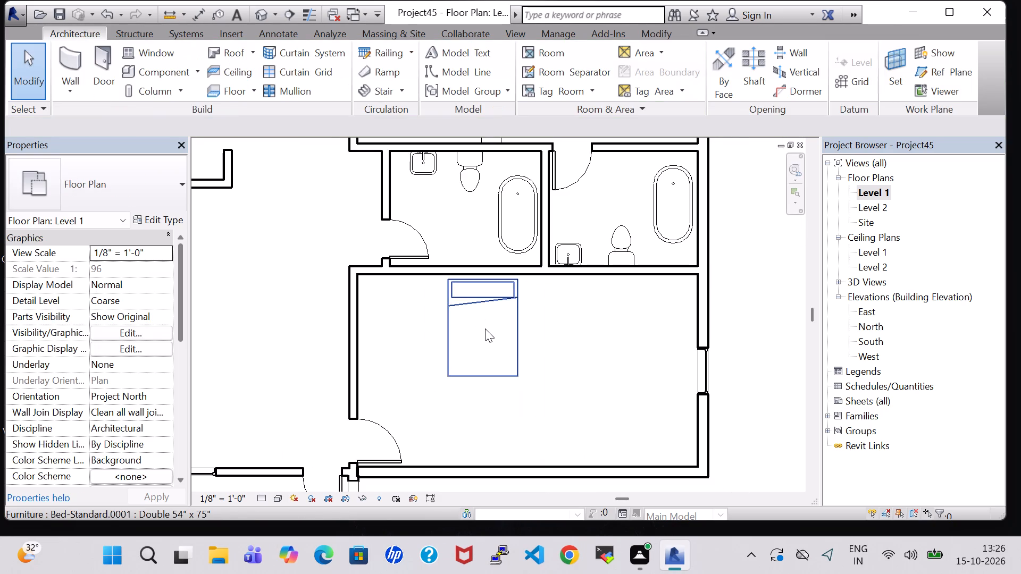
Place copies of the desk bedroom's 24" x 24" end table on both sides of the southeast bedroom's bed, aligned with its head.
{"action": "scroll", "coordinate": [528, 242], "scroll_direction": "down", "scroll_amount": 5}
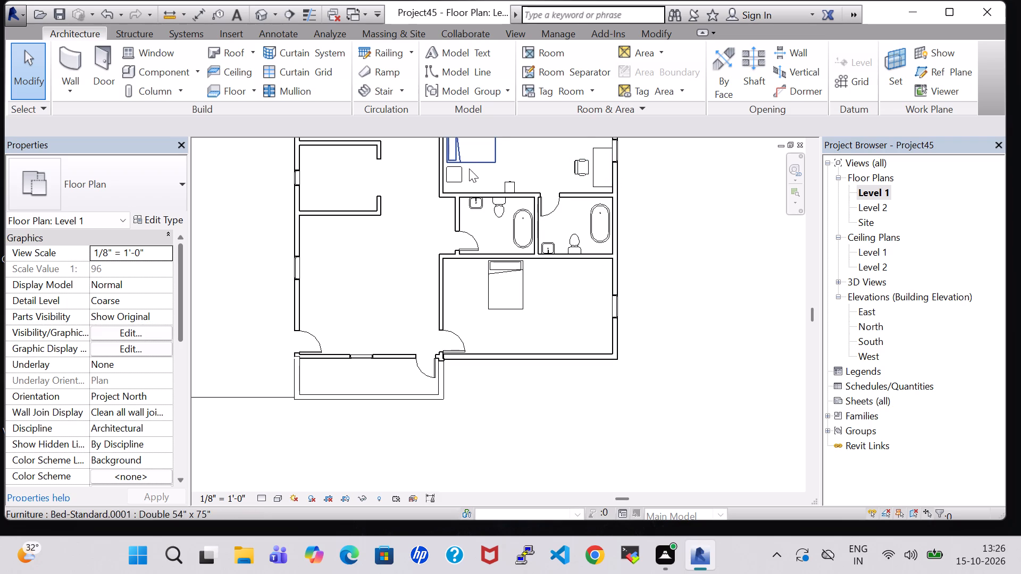
{"action": "left_click", "coordinate": [454, 174]}
{"action": "right_click", "coordinate": [454, 174]}
{"action": "left_click", "coordinate": [525, 279]}
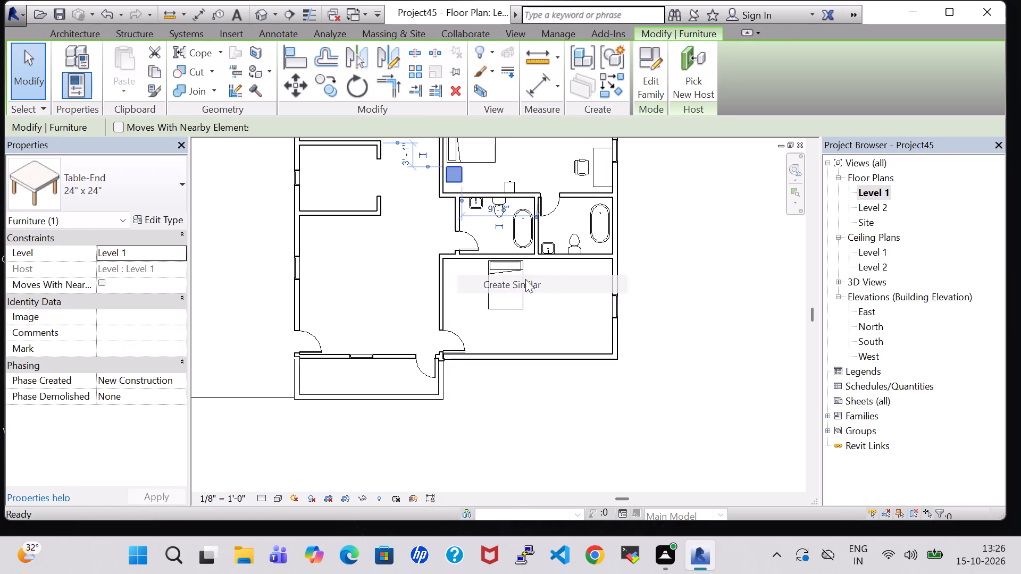
{"action": "scroll", "coordinate": [494, 371], "scroll_direction": "up", "scroll_amount": 3}
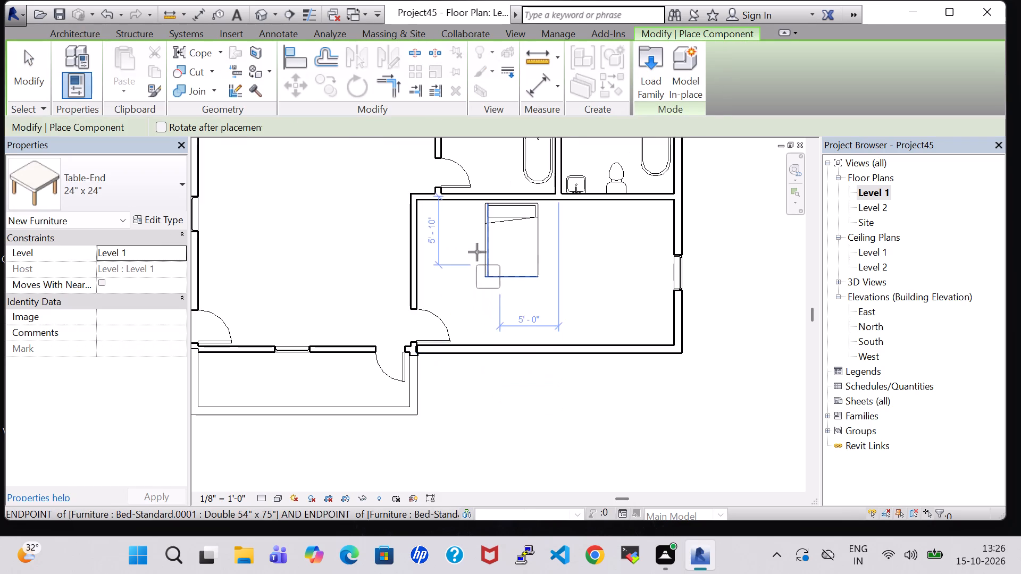
{"action": "scroll", "coordinate": [454, 226], "scroll_direction": "up", "scroll_amount": 7}
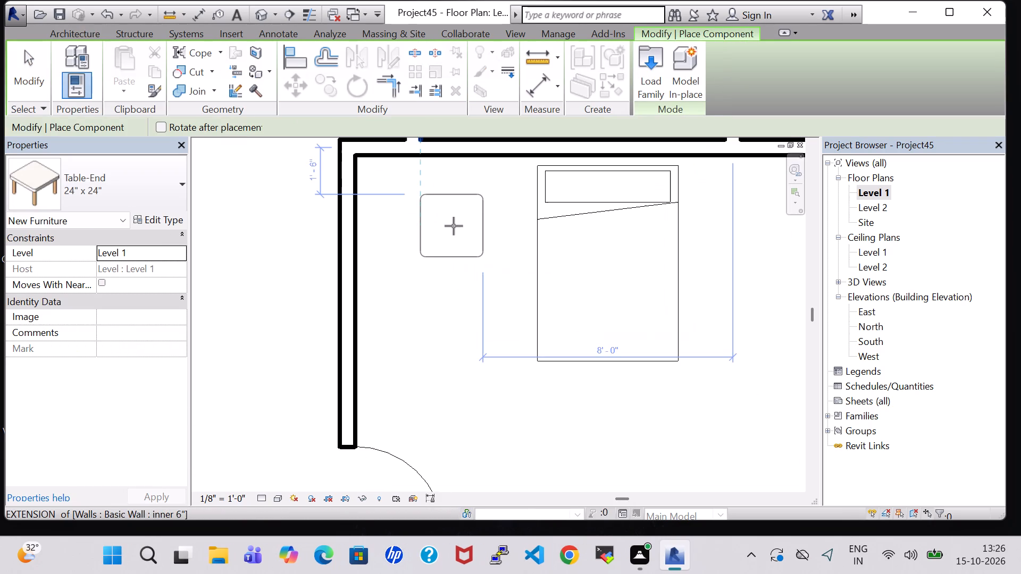
{"action": "left_click", "coordinate": [473, 201]}
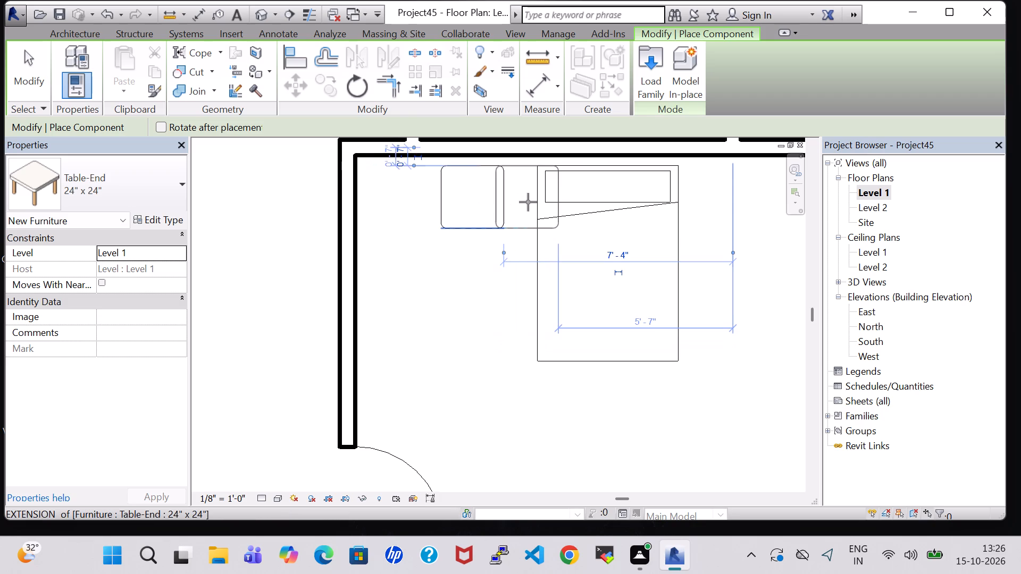
{"action": "scroll", "coordinate": [662, 207], "scroll_direction": "down", "scroll_amount": 6}
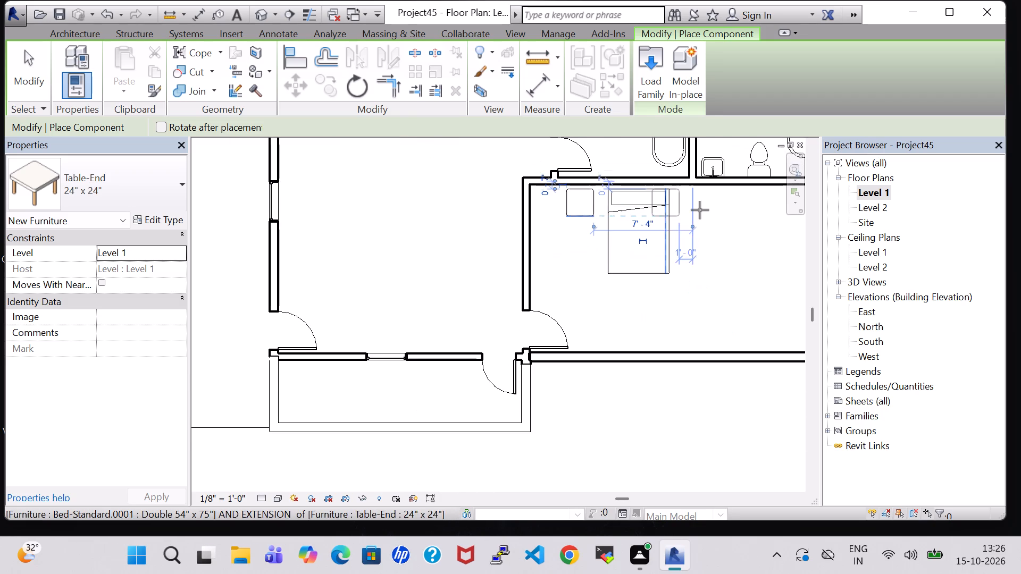
{"action": "middle_click_drag", "start_coordinate": [701, 210], "coordinate": [607, 241]}
{"action": "scroll", "coordinate": [607, 241], "scroll_direction": "up", "scroll_amount": 5}
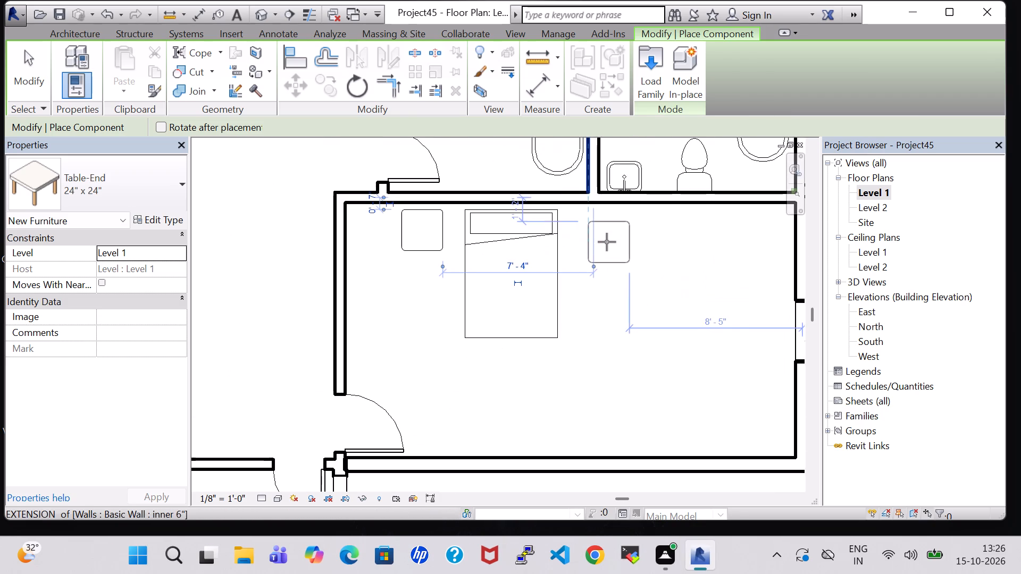
{"action": "left_click", "coordinate": [586, 226]}
{"action": "scroll", "coordinate": [591, 241], "scroll_direction": "down", "scroll_amount": 2}
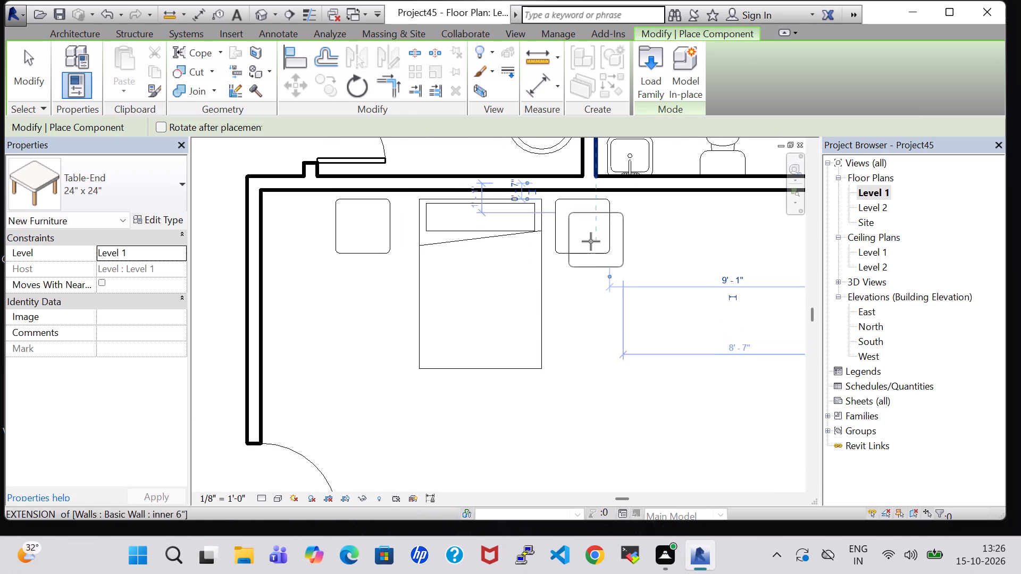
{"action": "scroll", "coordinate": [591, 241], "scroll_direction": "down", "scroll_amount": 5}
{"action": "key", "text": "Escape"}
{"action": "key", "text": "Escape"}
Place a rotated copy of the 48" x 72" x 24" dresser against the southeast bedroom's east wall, north of the window.
{"action": "scroll", "coordinate": [614, 282], "scroll_direction": "down", "scroll_amount": 3}
{"action": "middle_click_drag", "start_coordinate": [614, 282], "coordinate": [614, 283]}
{"action": "scroll", "coordinate": [614, 282], "scroll_direction": "up", "scroll_amount": 1}
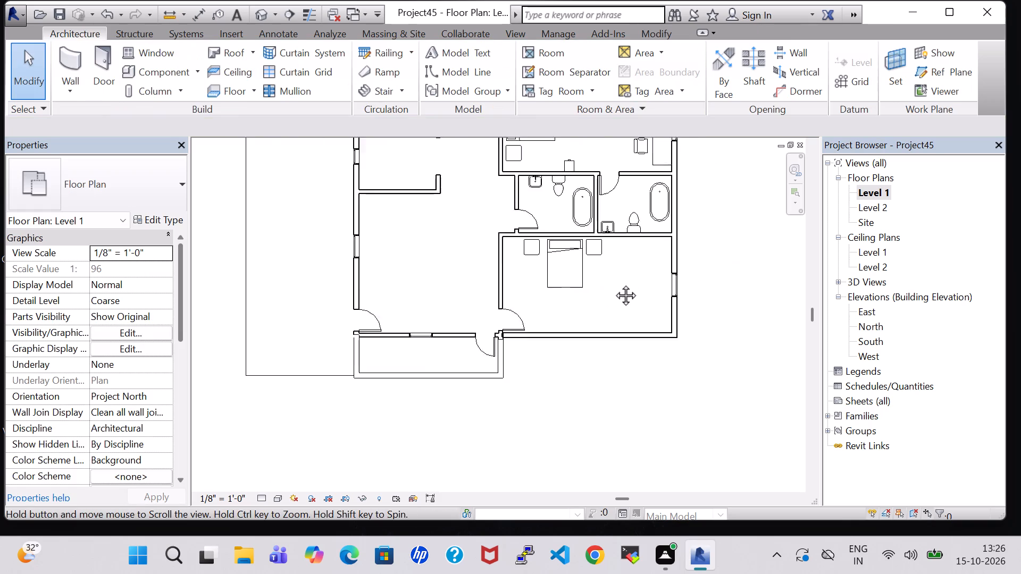
{"action": "middle_click_drag", "start_coordinate": [614, 283], "coordinate": [598, 376]}
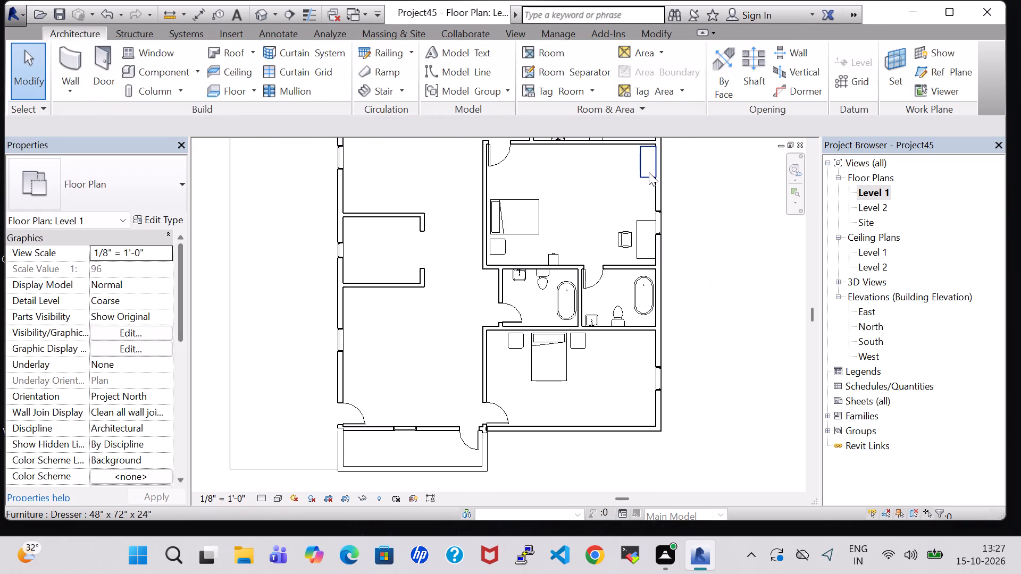
{"action": "left_click", "coordinate": [649, 172]}
{"action": "right_click", "coordinate": [649, 172]}
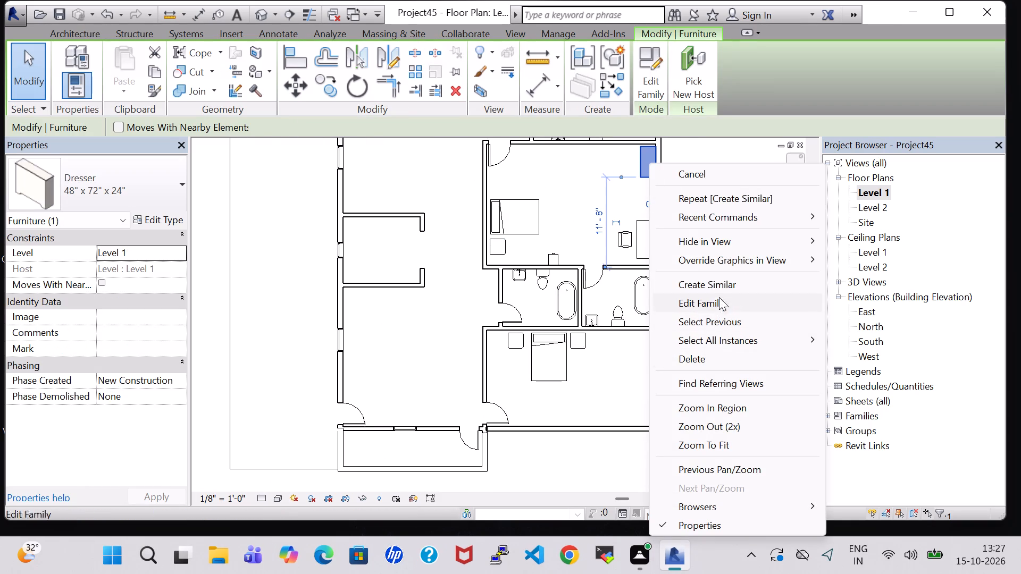
{"action": "left_click", "coordinate": [716, 288]}
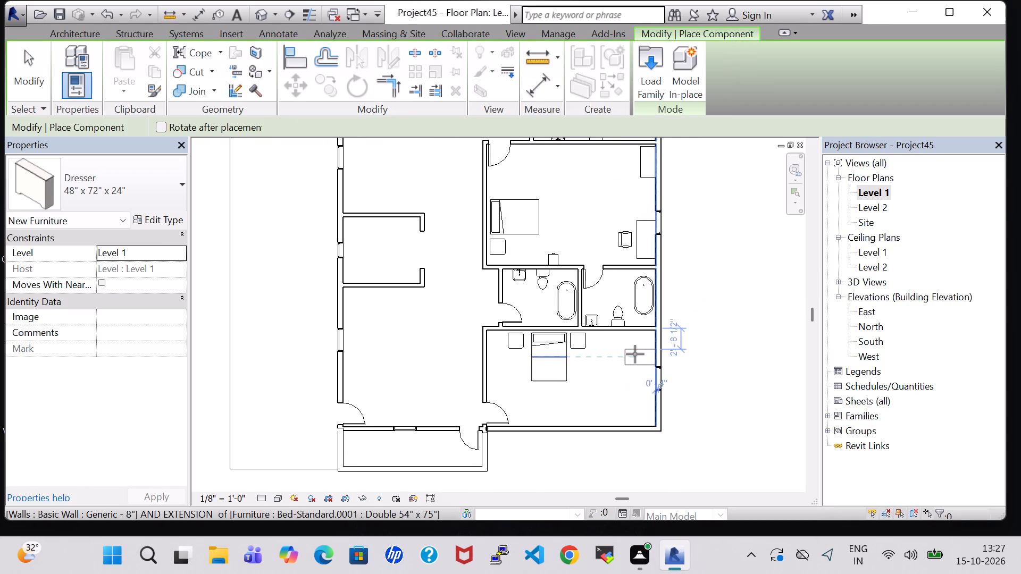
{"action": "key", "text": "space"}
{"action": "scroll", "coordinate": [626, 353], "scroll_direction": "up", "scroll_amount": 7}
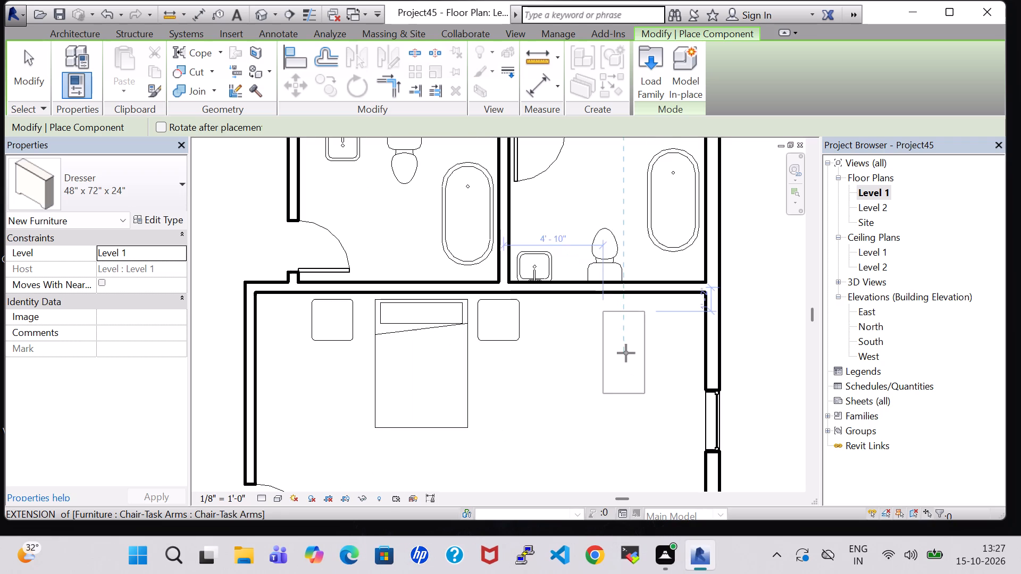
{"action": "left_click", "coordinate": [690, 344]}
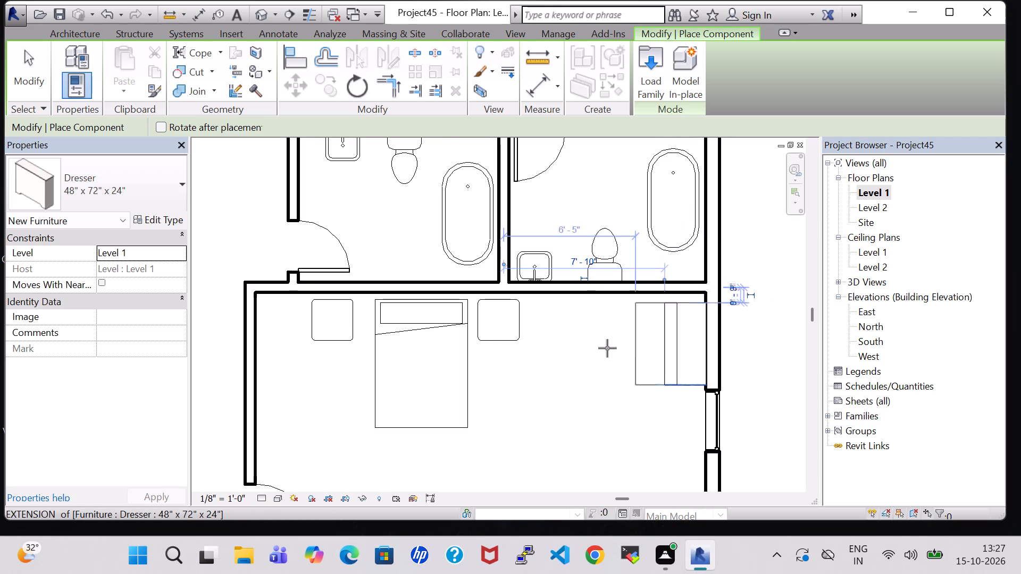
{"action": "scroll", "coordinate": [606, 348], "scroll_direction": "down", "scroll_amount": 6}
{"action": "key", "text": "Escape"}
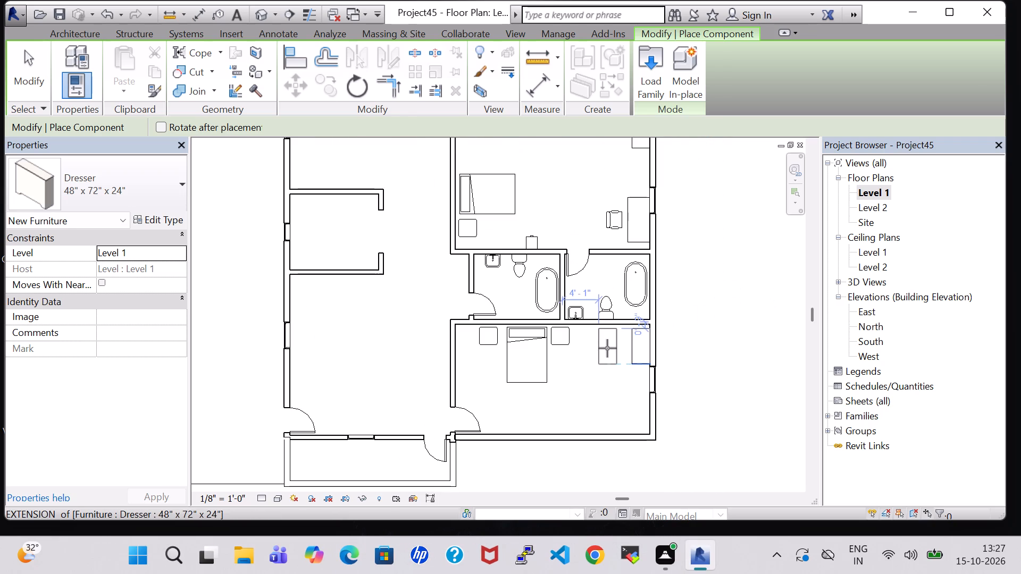
{"action": "key", "text": "Escape"}
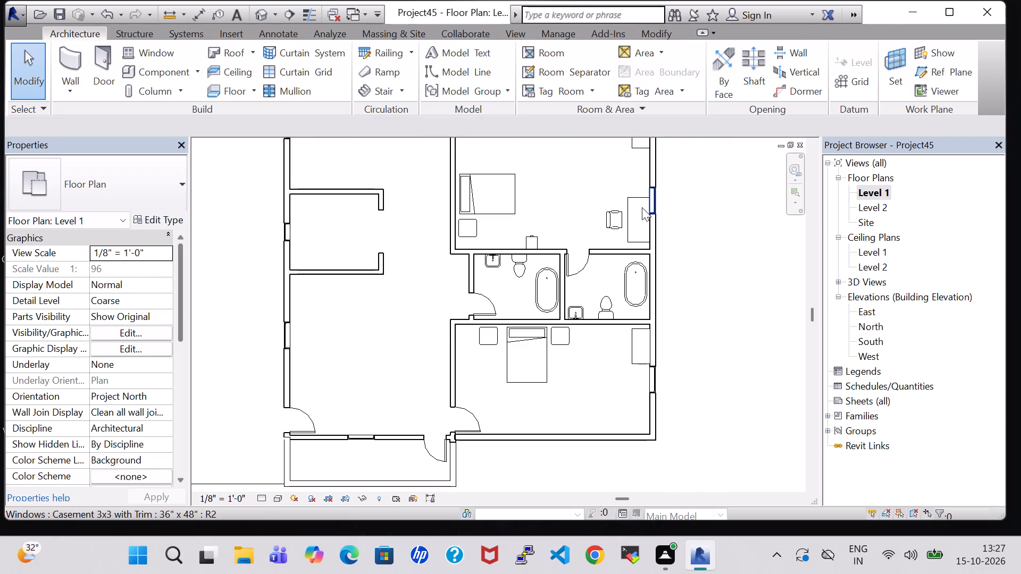
Place a rotated copy of the 60" x 30" desk against the southeast bedroom's east wall, in the corner south of the dresser.
{"action": "left_click", "coordinate": [638, 206]}
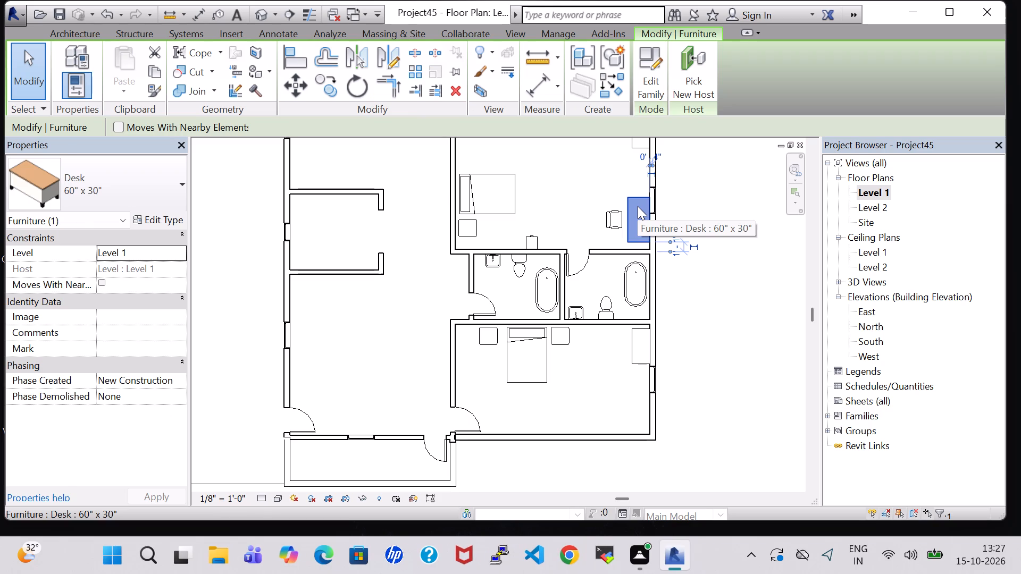
{"action": "left_click", "coordinate": [716, 254]}
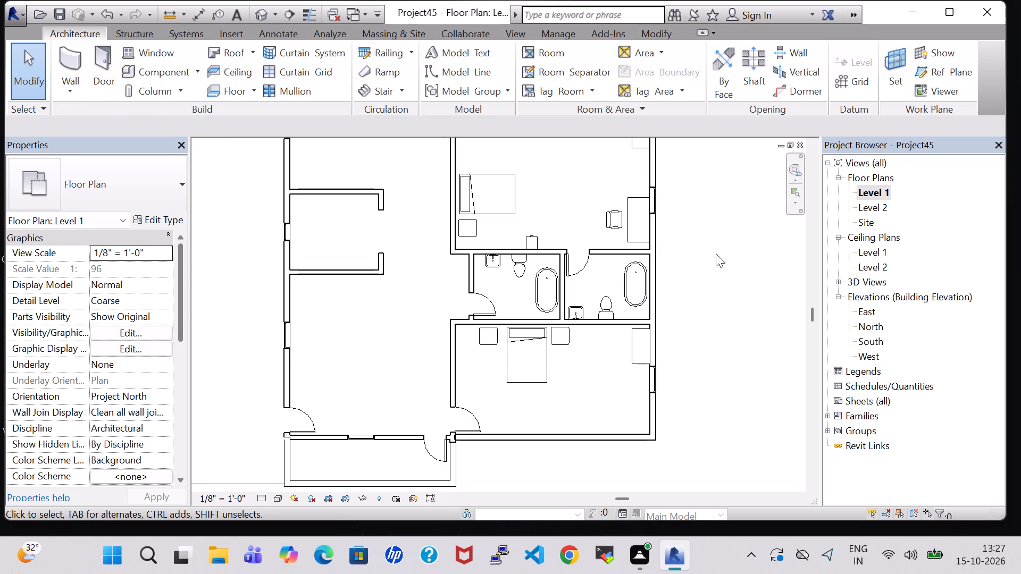
{"action": "left_click", "coordinate": [628, 210]}
{"action": "right_click", "coordinate": [628, 210]}
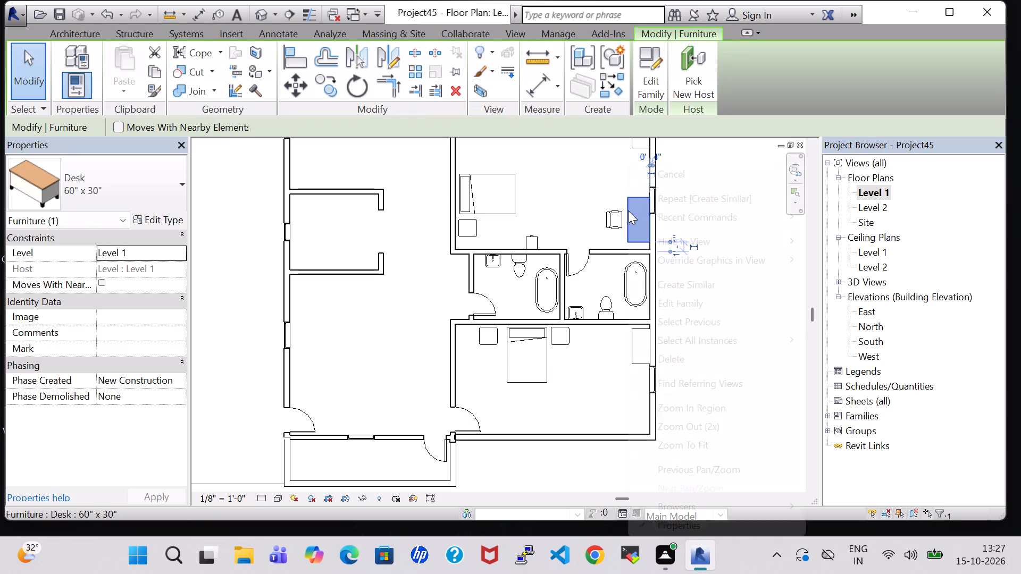
{"action": "left_click", "coordinate": [724, 279]}
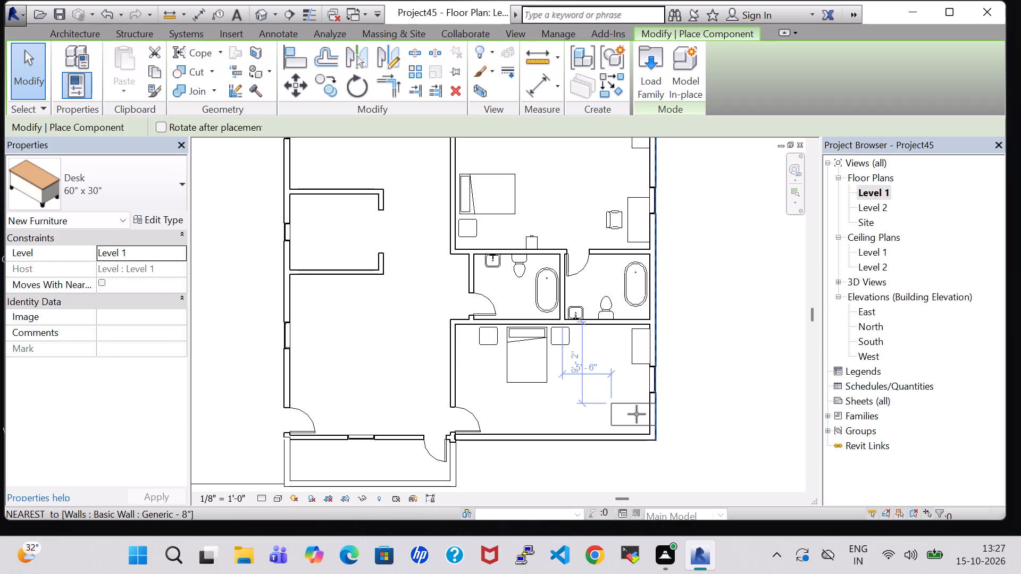
{"action": "key", "text": "space"}
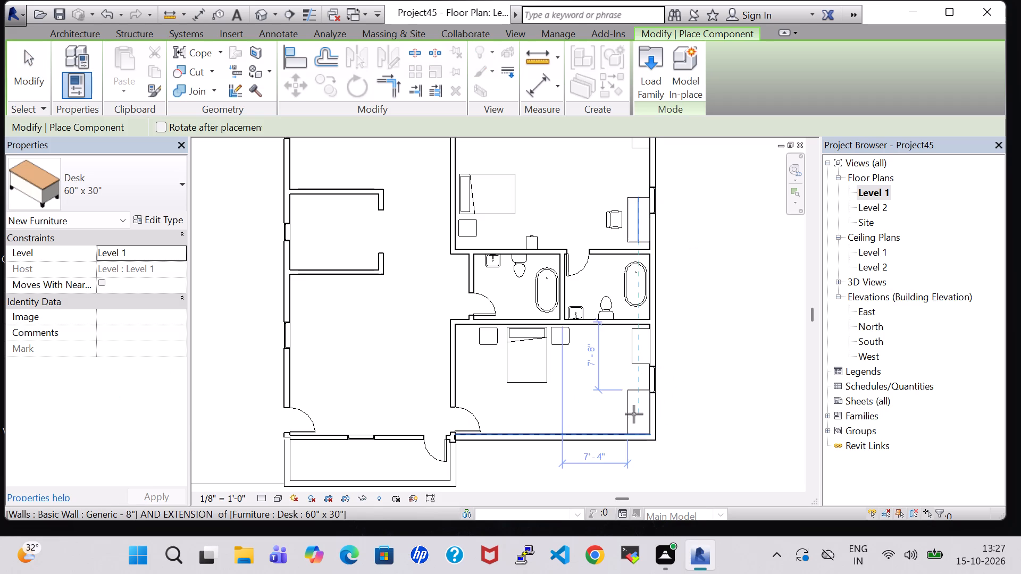
{"action": "scroll", "coordinate": [634, 414], "scroll_direction": "up", "scroll_amount": 7}
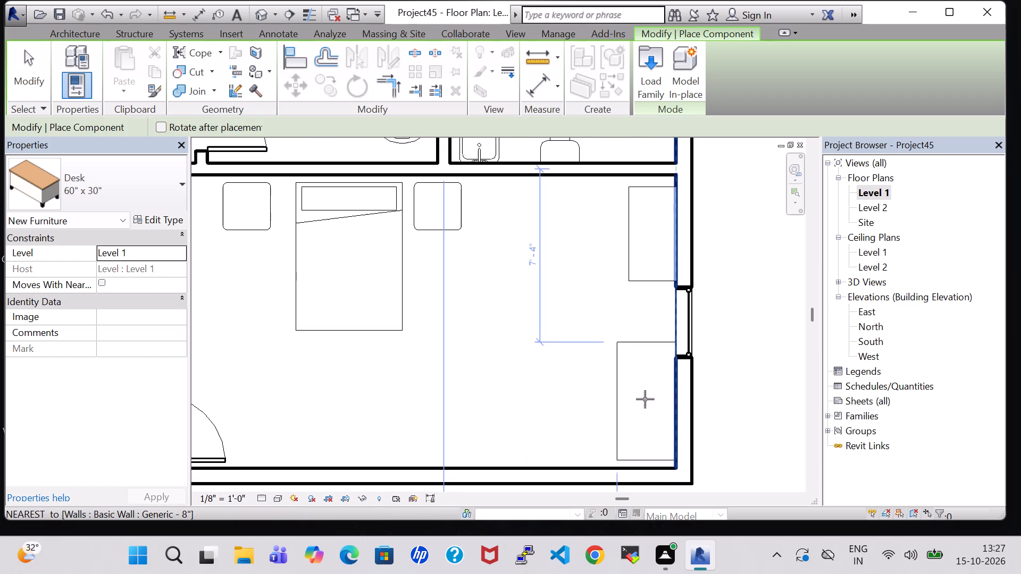
{"action": "left_click", "coordinate": [645, 395]}
{"action": "scroll", "coordinate": [628, 357], "scroll_direction": "down", "scroll_amount": 5}
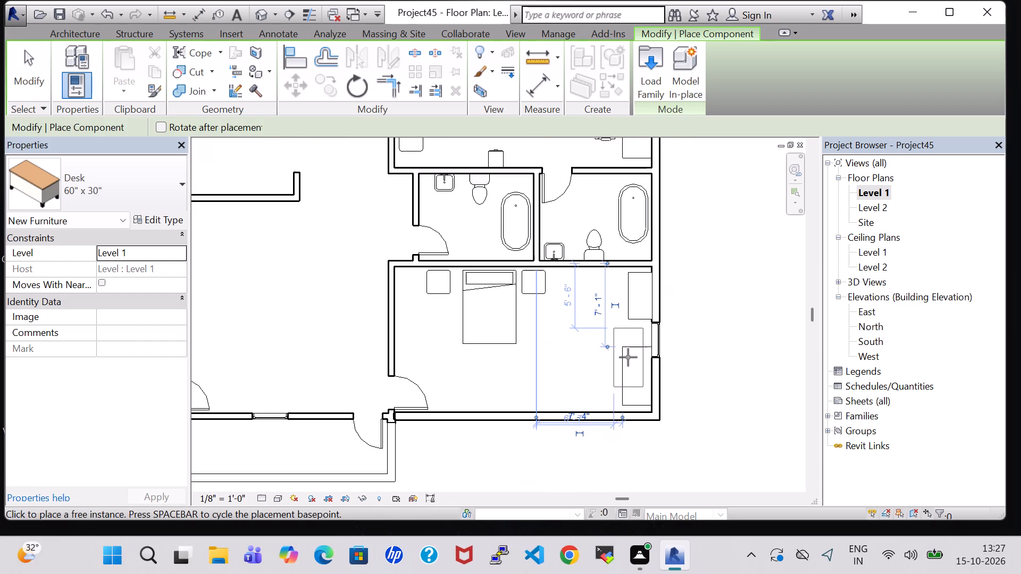
{"action": "key", "text": "Escape"}
{"action": "key", "text": "Escape"}
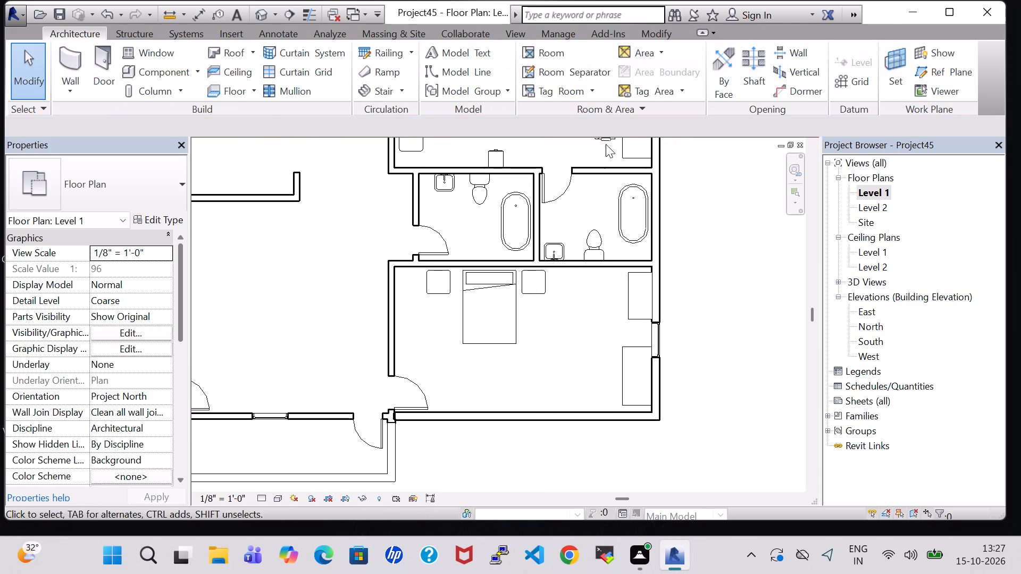
Place a rotated copy of the Chair-Task Arms in the southeast bedroom, facing the desk and centred on it.
{"action": "left_click", "coordinate": [605, 137]}
{"action": "right_click", "coordinate": [605, 137]}
{"action": "middle_click_drag", "start_coordinate": [692, 184], "coordinate": [692, 248]}
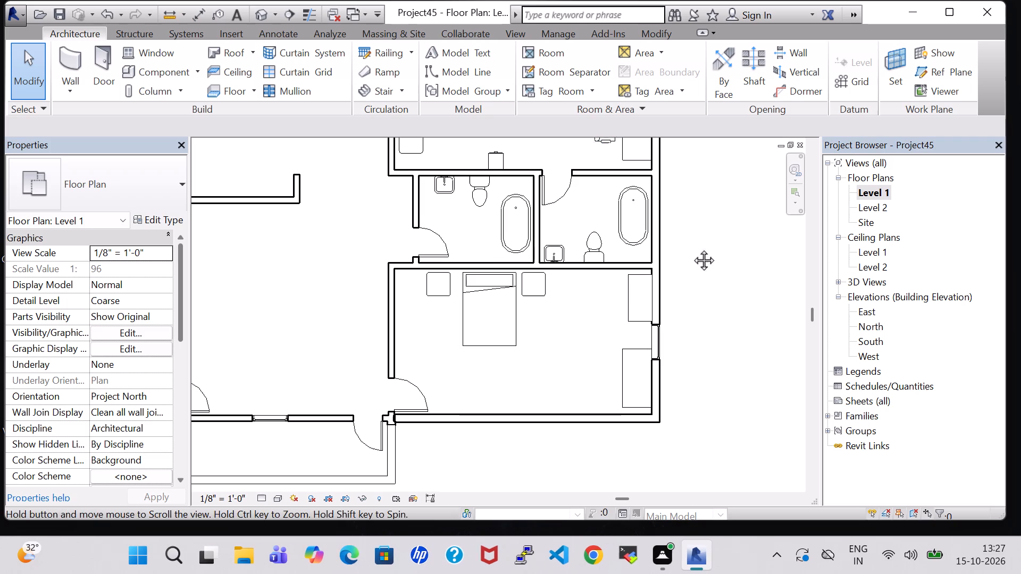
{"action": "middle_click_drag", "start_coordinate": [692, 248], "coordinate": [692, 307]}
{"action": "left_click", "coordinate": [608, 255]}
{"action": "right_click", "coordinate": [608, 255]}
{"action": "left_click", "coordinate": [686, 283]}
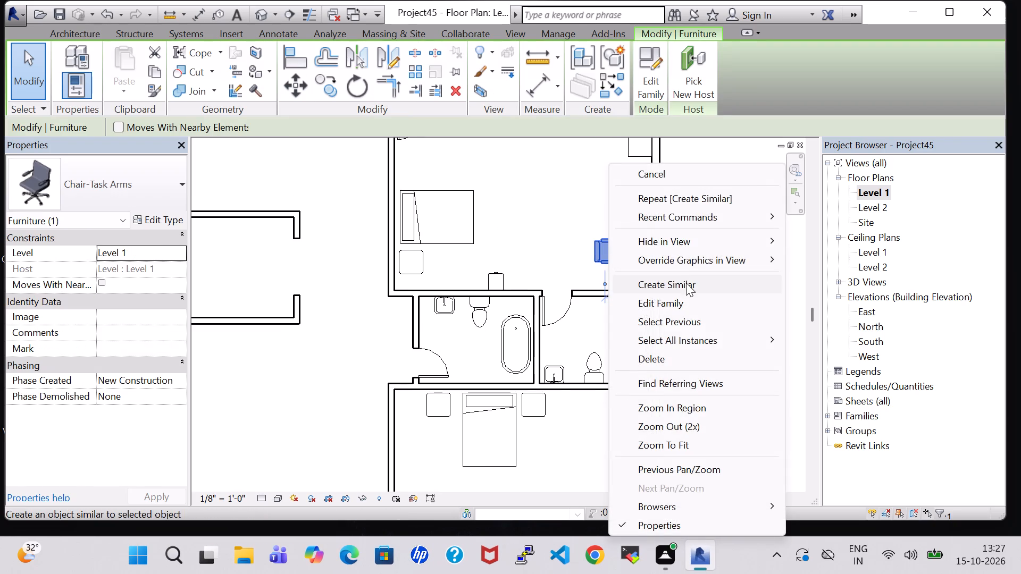
{"action": "key", "text": "space"}
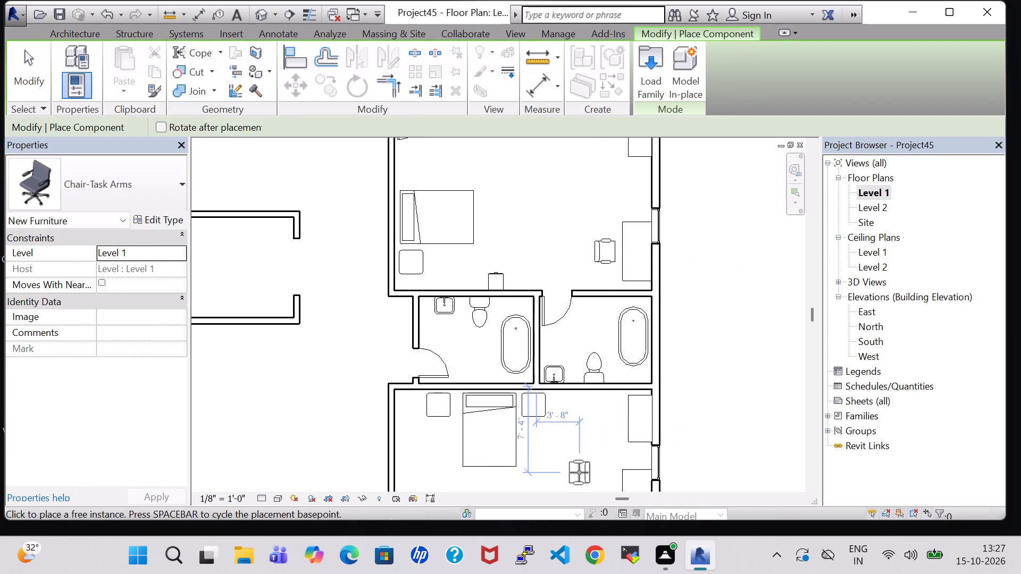
{"action": "key", "text": "space"}
{"action": "key", "text": "space"}
{"action": "middle_click_drag", "start_coordinate": [579, 472], "coordinate": [620, 351]}
{"action": "scroll", "coordinate": [579, 472], "scroll_direction": "up", "scroll_amount": 1}
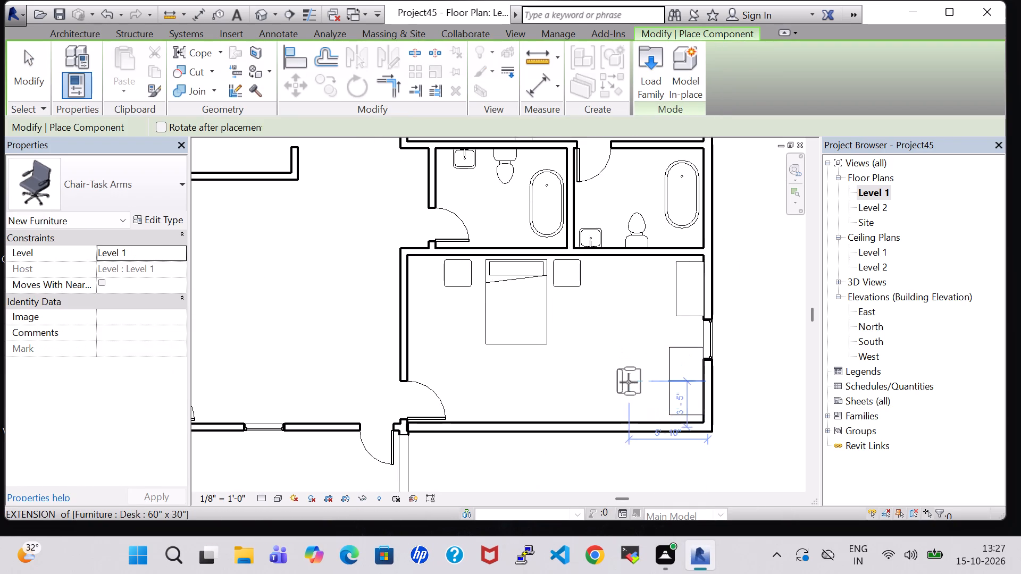
{"action": "left_click", "coordinate": [646, 381]}
{"action": "key", "text": "Escape"}
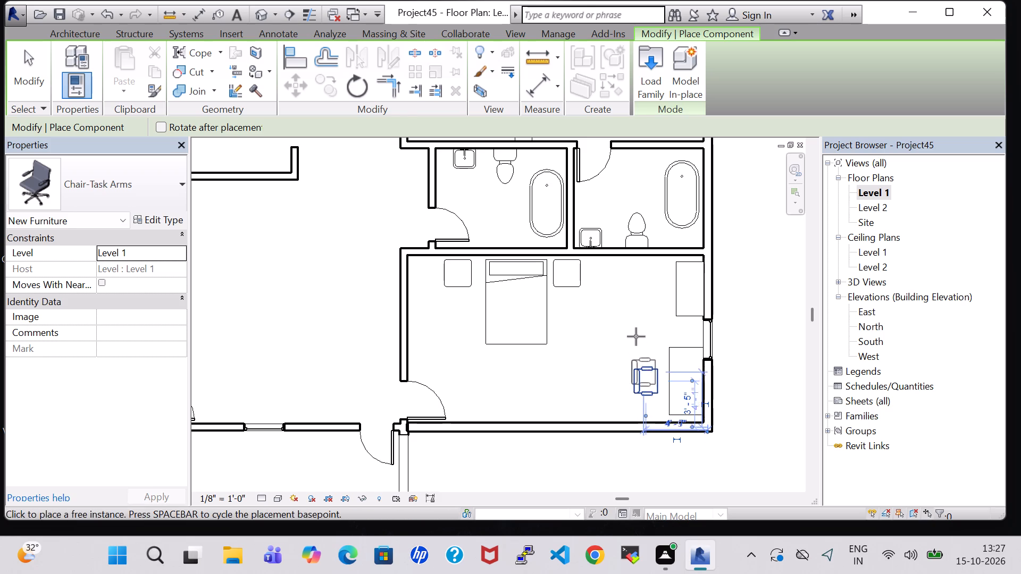
{"action": "key", "text": "Escape"}
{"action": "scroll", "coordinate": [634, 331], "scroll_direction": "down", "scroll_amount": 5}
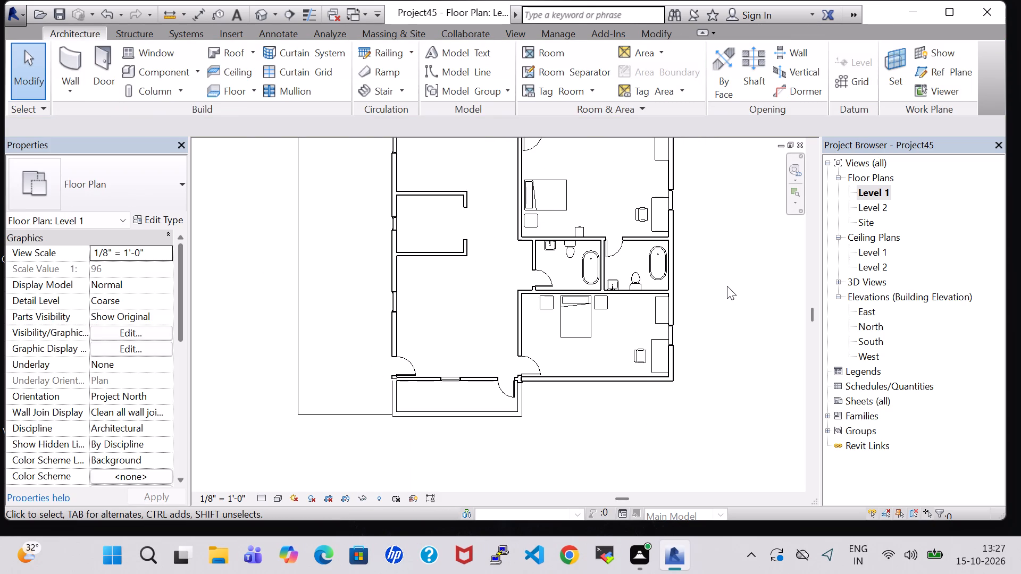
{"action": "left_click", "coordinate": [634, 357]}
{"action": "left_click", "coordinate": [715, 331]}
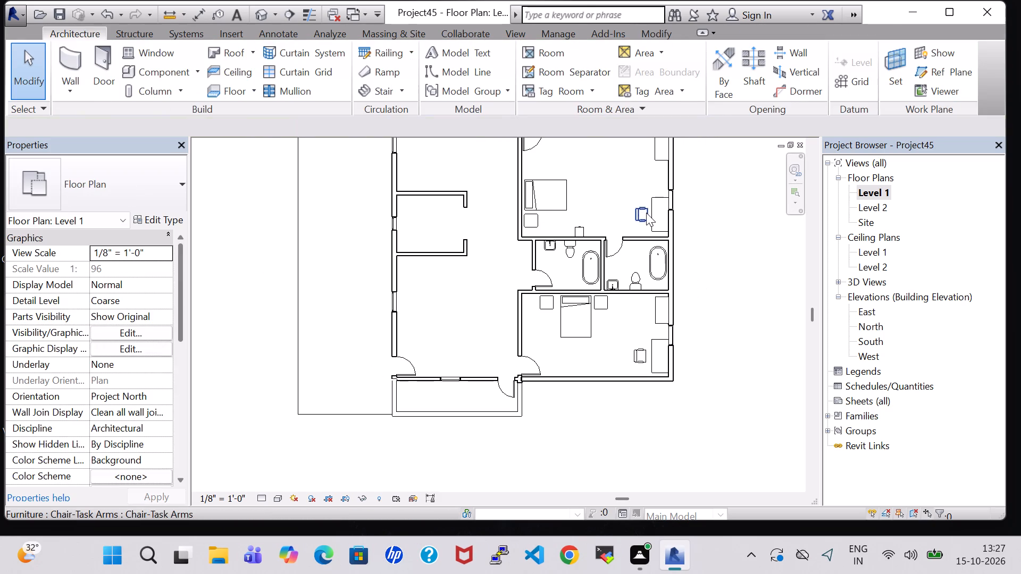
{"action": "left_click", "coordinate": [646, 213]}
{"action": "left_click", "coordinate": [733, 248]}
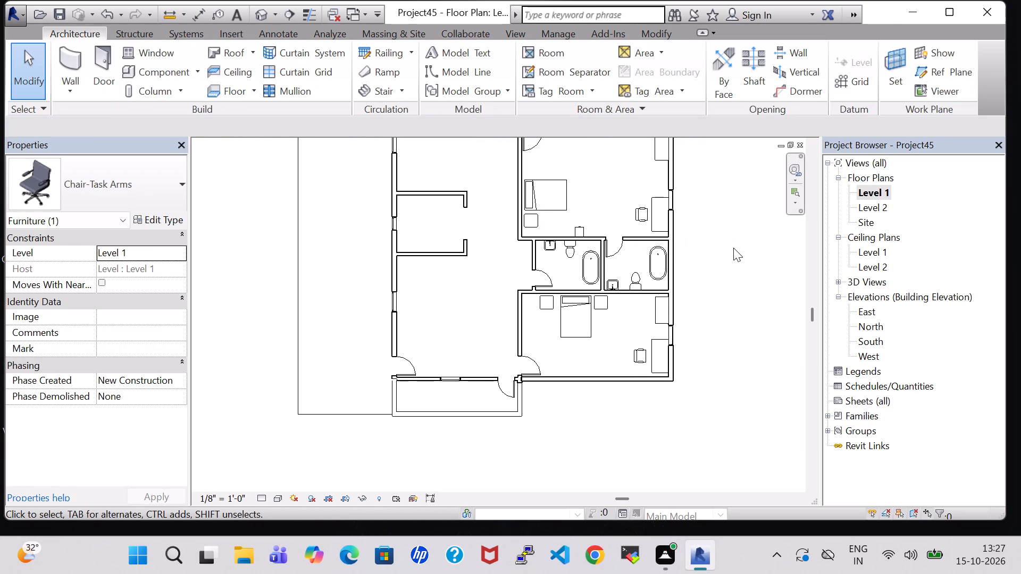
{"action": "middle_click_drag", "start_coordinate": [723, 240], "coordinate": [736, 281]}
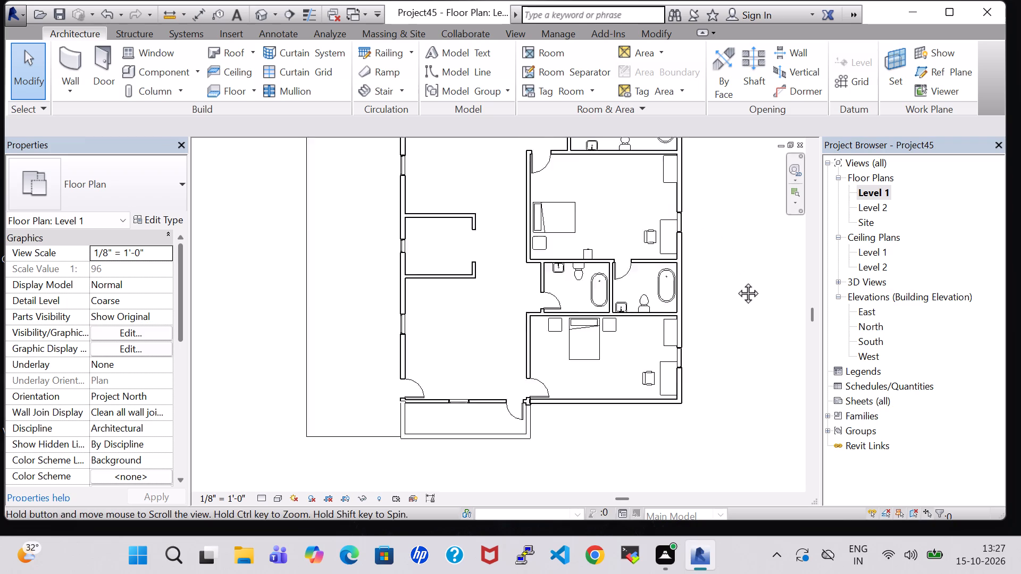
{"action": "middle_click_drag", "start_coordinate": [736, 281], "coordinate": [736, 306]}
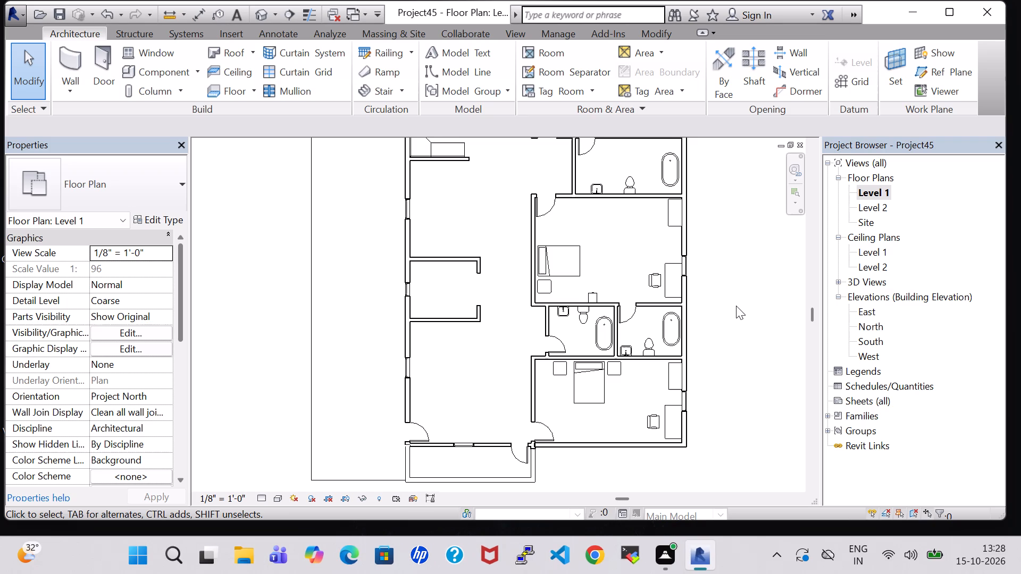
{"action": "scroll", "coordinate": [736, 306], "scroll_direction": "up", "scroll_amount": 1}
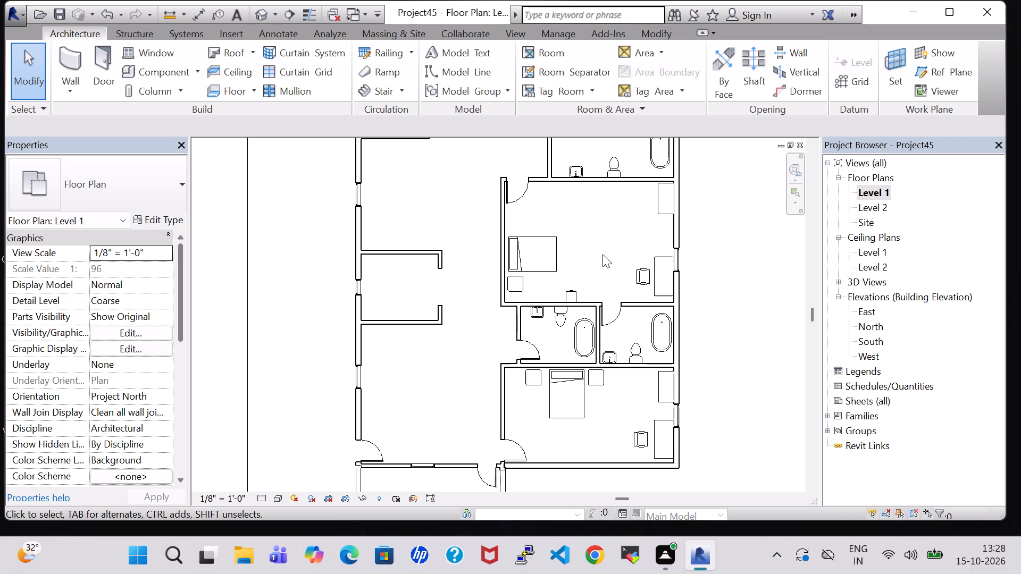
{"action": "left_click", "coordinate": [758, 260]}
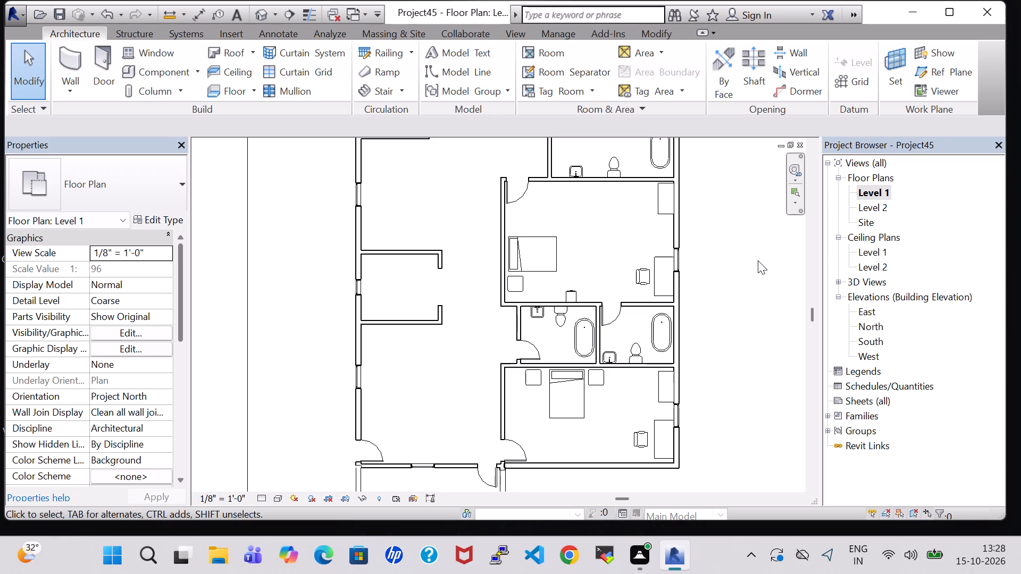
Place a copy of the northeast bedroom's 15" x 18" three-drawer file cabinet on the middle bedroom's north wall, about 9'-2" from the east wall.
{"action": "scroll", "coordinate": [734, 218], "scroll_direction": "down", "scroll_amount": 3}
{"action": "middle_click_drag", "start_coordinate": [734, 218], "coordinate": [722, 364]}
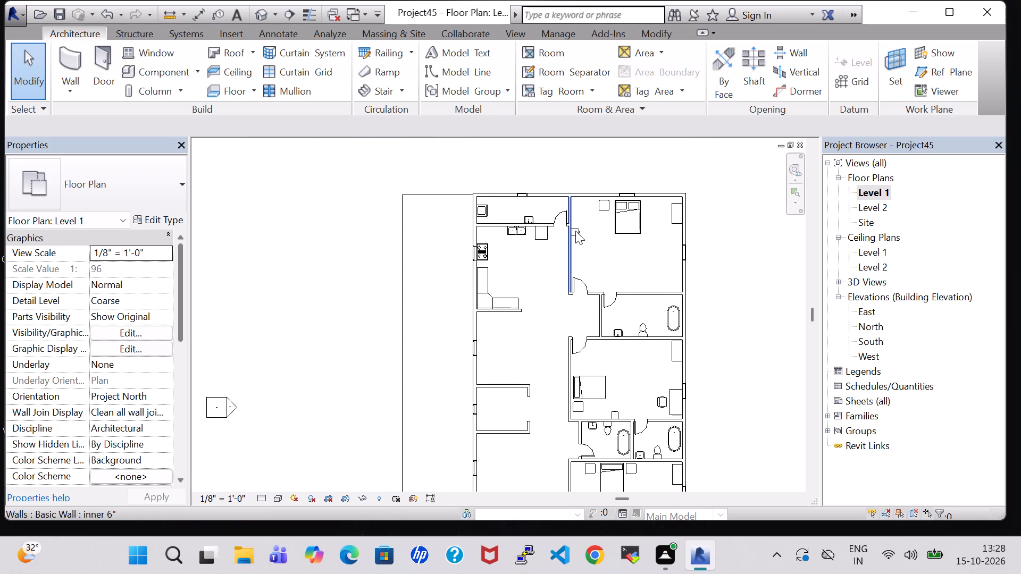
{"action": "left_click", "coordinate": [575, 231]}
{"action": "left_click", "coordinate": [604, 243]}
{"action": "left_click", "coordinate": [580, 237]}
{"action": "right_click", "coordinate": [580, 237]}
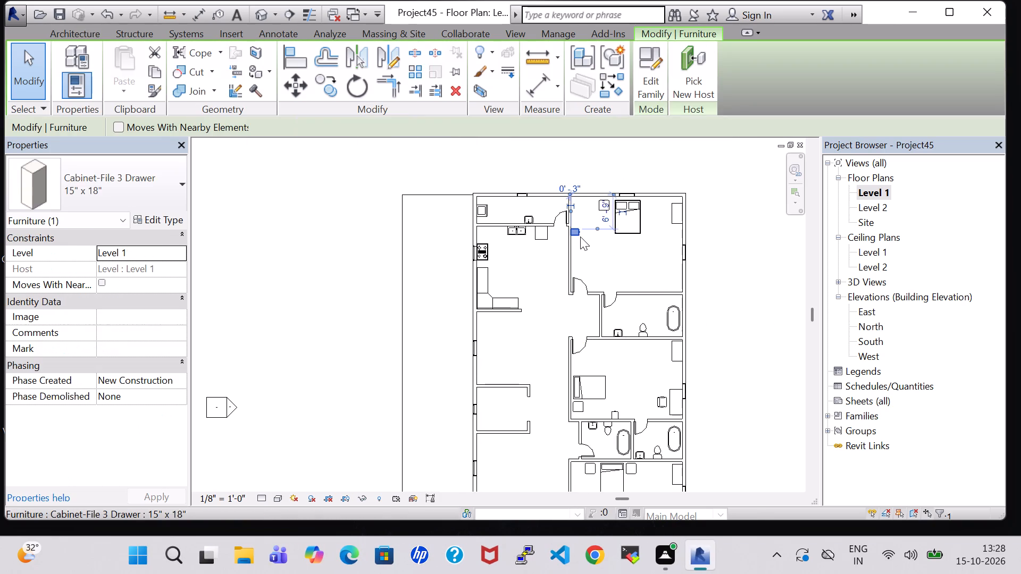
{"action": "left_click", "coordinate": [689, 286]}
{"action": "middle_click_drag", "start_coordinate": [751, 356], "coordinate": [742, 286]}
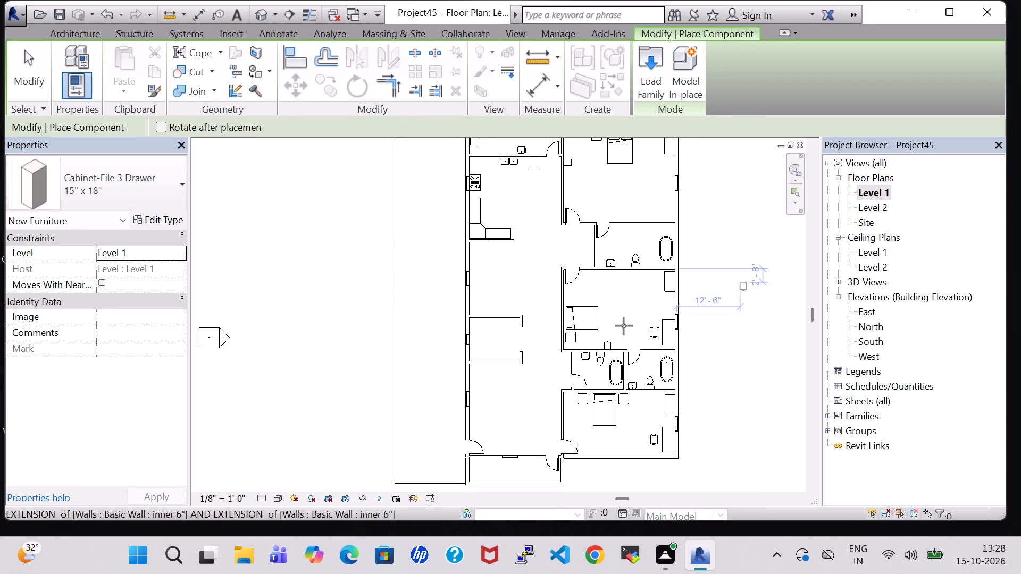
{"action": "scroll", "coordinate": [626, 289], "scroll_direction": "up", "scroll_amount": 7}
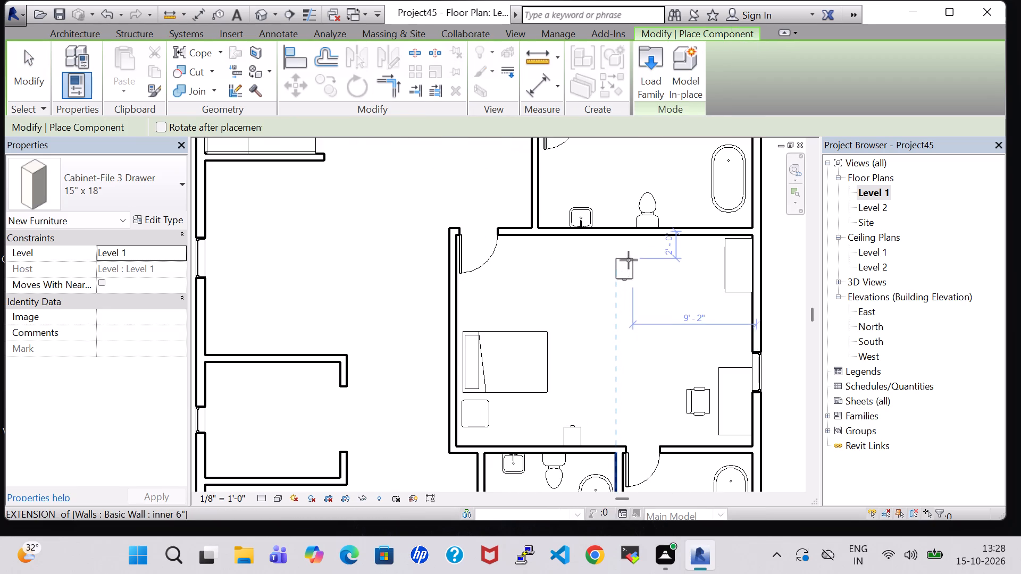
{"action": "left_click", "coordinate": [629, 250]}
Place a rotated copy of the 15" x 18" three-drawer file cabinet against the southeast bedroom's south wall, beyond the foot of the bed.
{"action": "middle_click_drag", "start_coordinate": [634, 351], "coordinate": [636, 332]}
{"action": "scroll", "coordinate": [636, 330], "scroll_direction": "down", "scroll_amount": 6}
{"action": "middle_click_drag", "start_coordinate": [709, 366], "coordinate": [730, 262]}
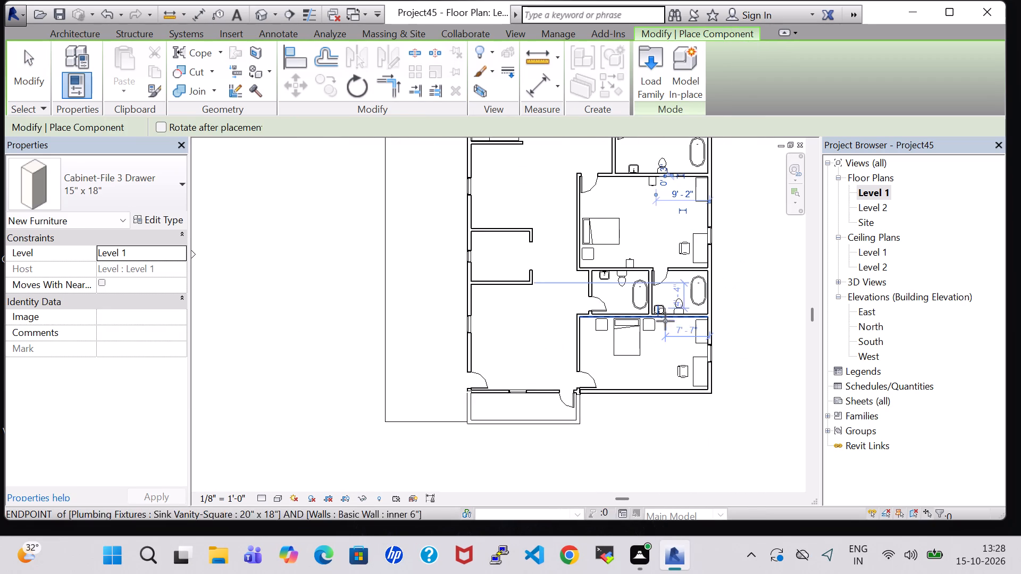
{"action": "key", "text": "space"}
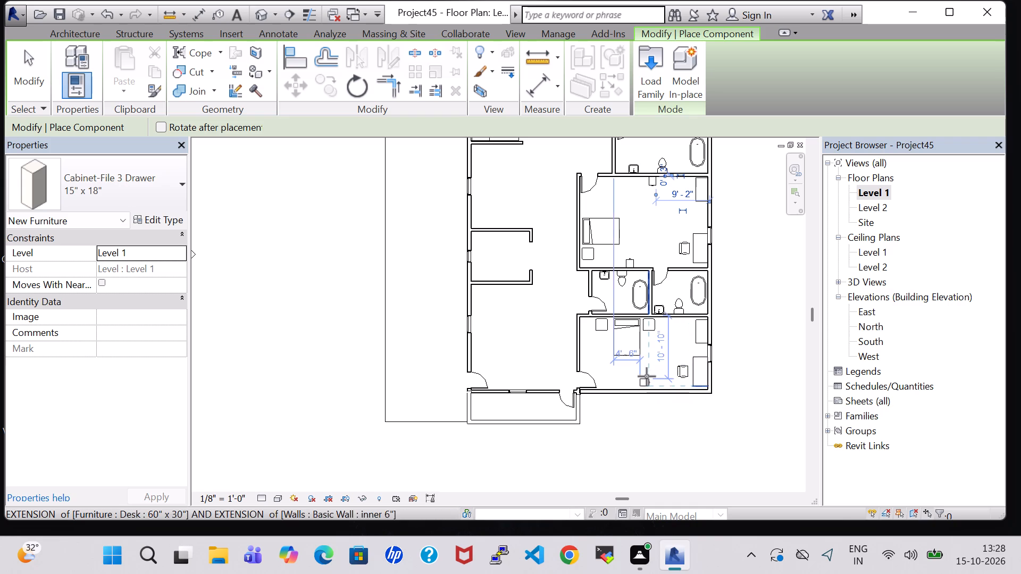
{"action": "key", "text": "space"}
{"action": "key", "text": "space"}
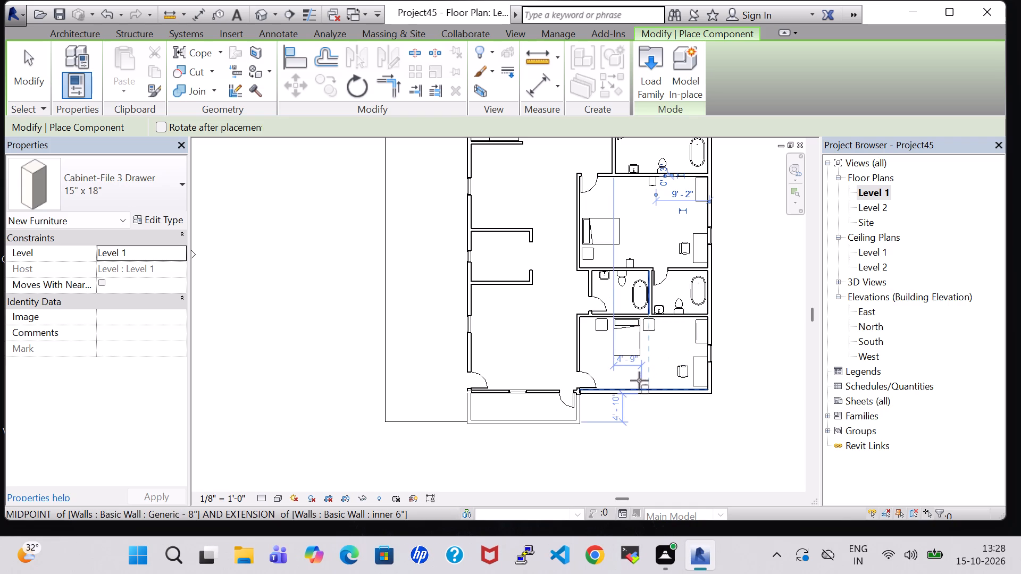
{"action": "scroll", "coordinate": [639, 381], "scroll_direction": "up", "scroll_amount": 8}
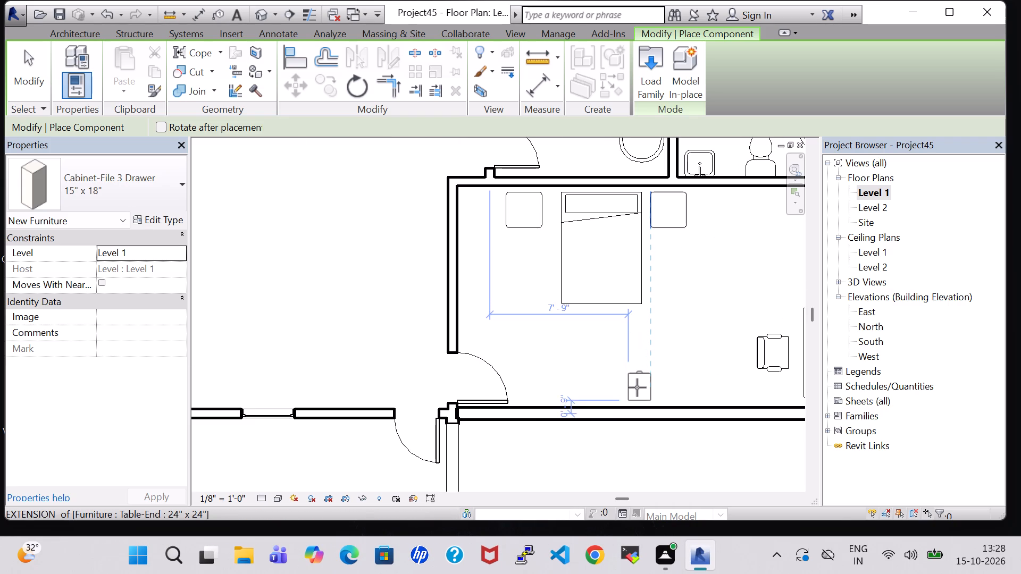
{"action": "left_click", "coordinate": [638, 389]}
{"action": "scroll", "coordinate": [650, 361], "scroll_direction": "down", "scroll_amount": 5}
{"action": "key", "text": "Escape"}
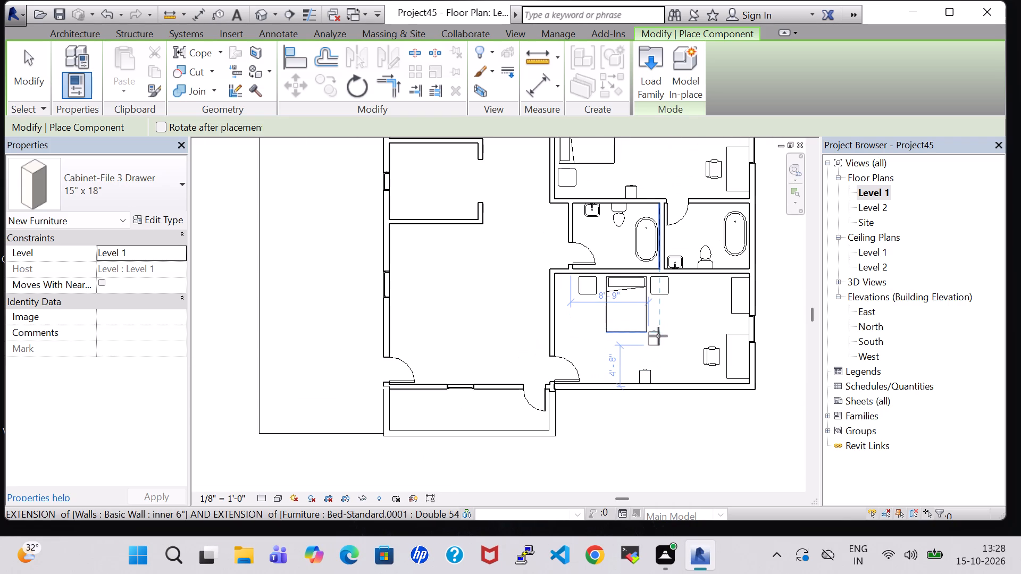
{"action": "key", "text": "Escape"}
{"action": "left_click", "coordinate": [663, 336]}
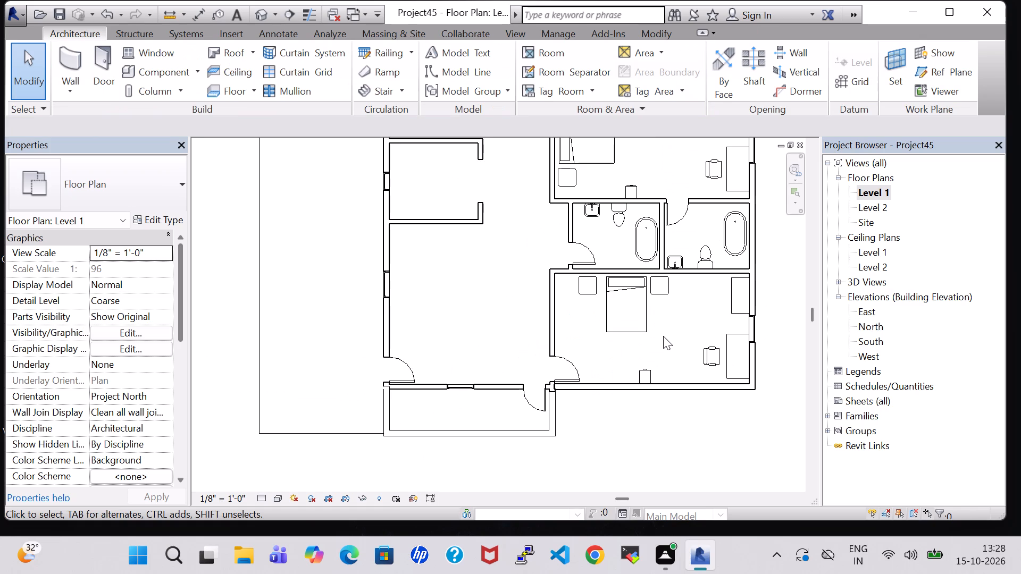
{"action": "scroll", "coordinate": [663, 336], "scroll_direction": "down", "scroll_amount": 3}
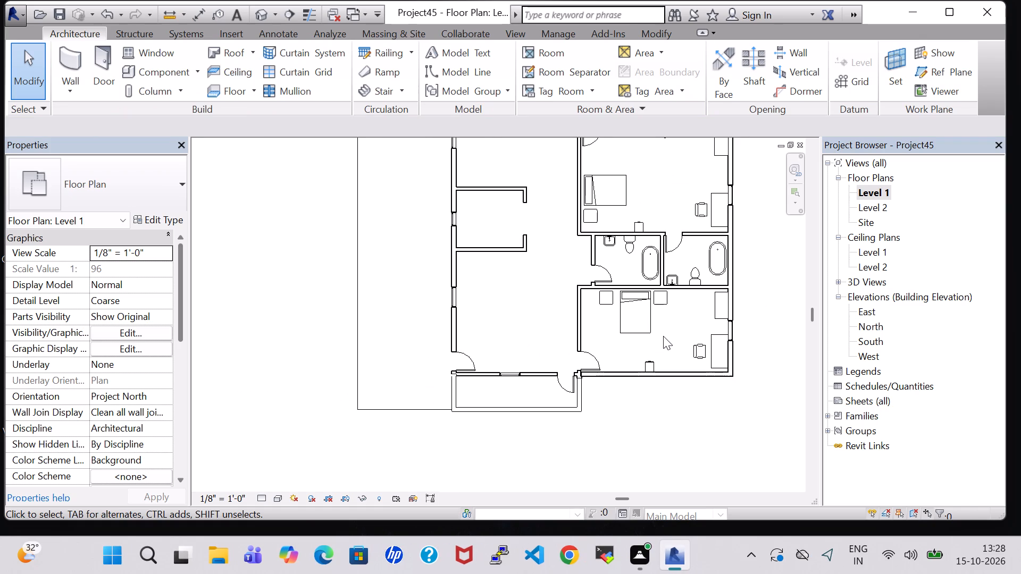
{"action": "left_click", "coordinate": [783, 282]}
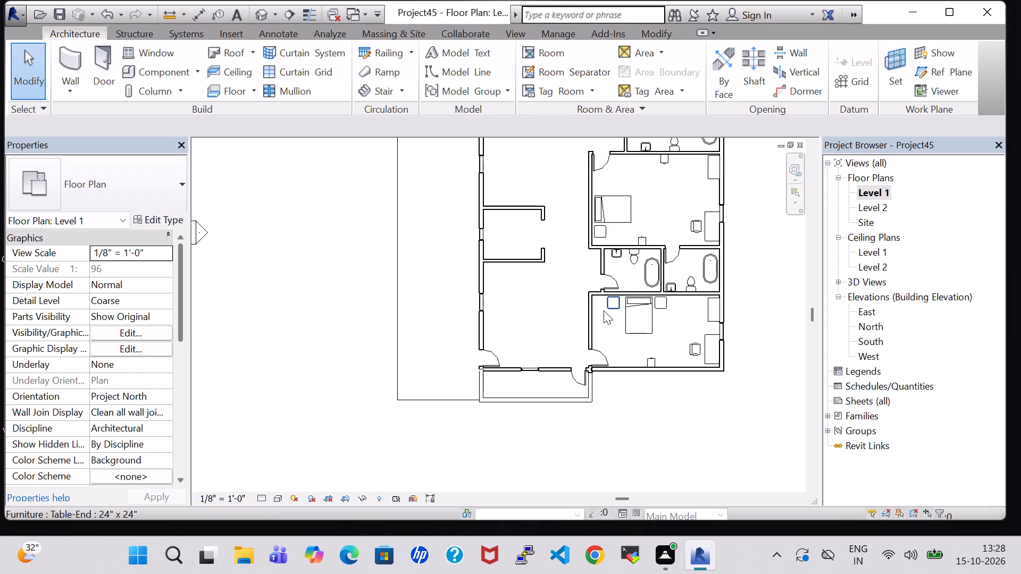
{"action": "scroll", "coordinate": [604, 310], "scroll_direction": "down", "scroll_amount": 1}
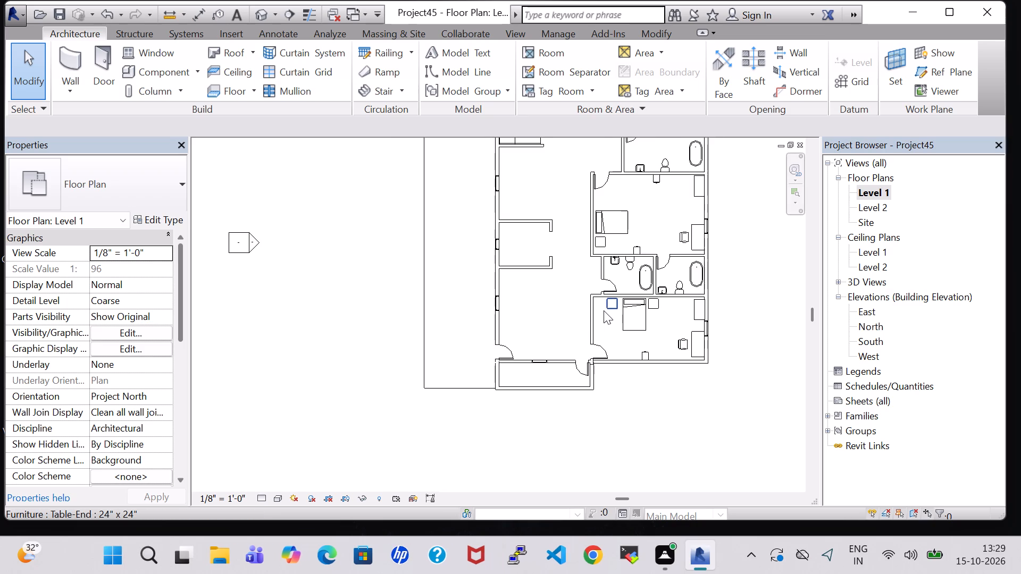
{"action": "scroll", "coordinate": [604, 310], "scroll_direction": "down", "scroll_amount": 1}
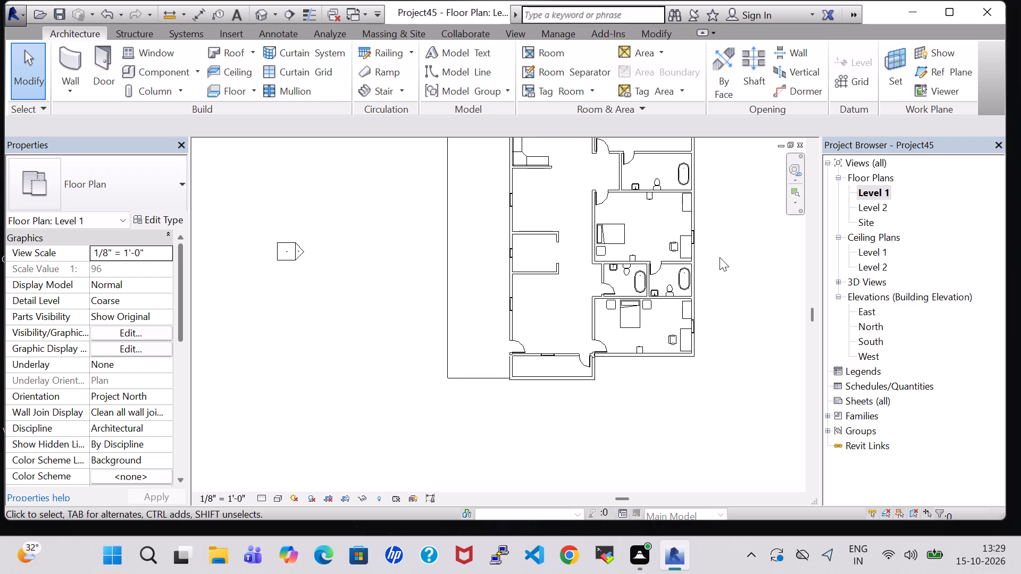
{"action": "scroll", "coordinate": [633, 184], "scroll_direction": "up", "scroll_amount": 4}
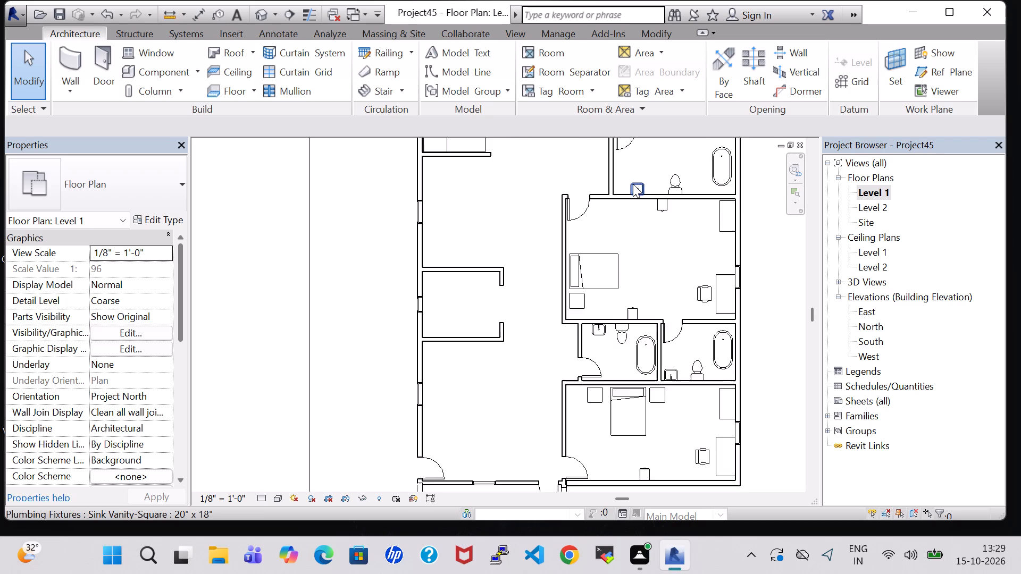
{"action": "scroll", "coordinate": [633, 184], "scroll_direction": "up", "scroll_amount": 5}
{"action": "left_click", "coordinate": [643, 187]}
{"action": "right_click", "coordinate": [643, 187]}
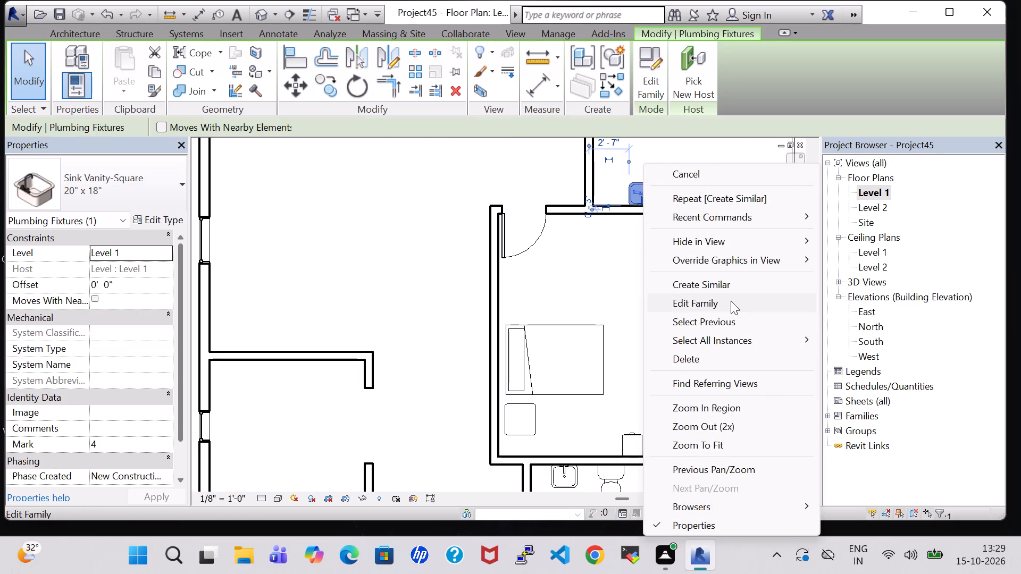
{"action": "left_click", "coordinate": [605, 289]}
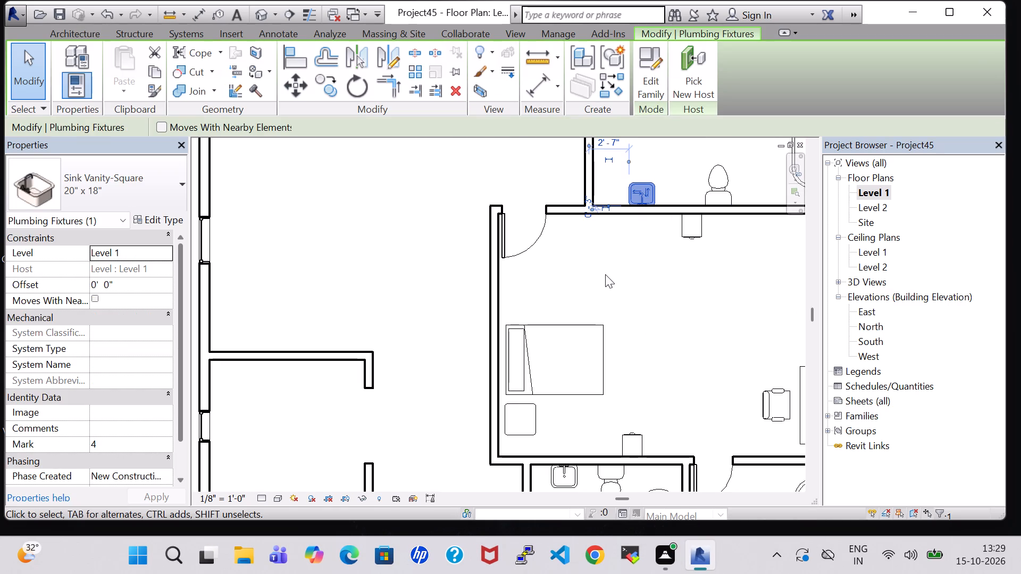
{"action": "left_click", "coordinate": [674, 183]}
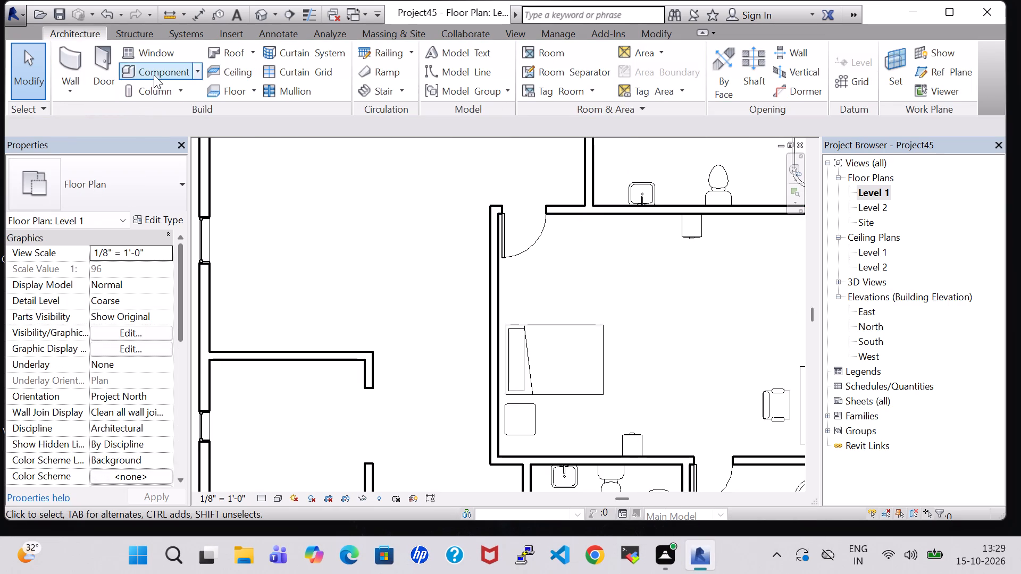
Load the Sink - Corner Floor family from the US Imperial library's Plumbing > MEP > Fixtures > Sinks folder for component placement.
{"action": "left_click", "coordinate": [154, 75]}
{"action": "left_click", "coordinate": [647, 85]}
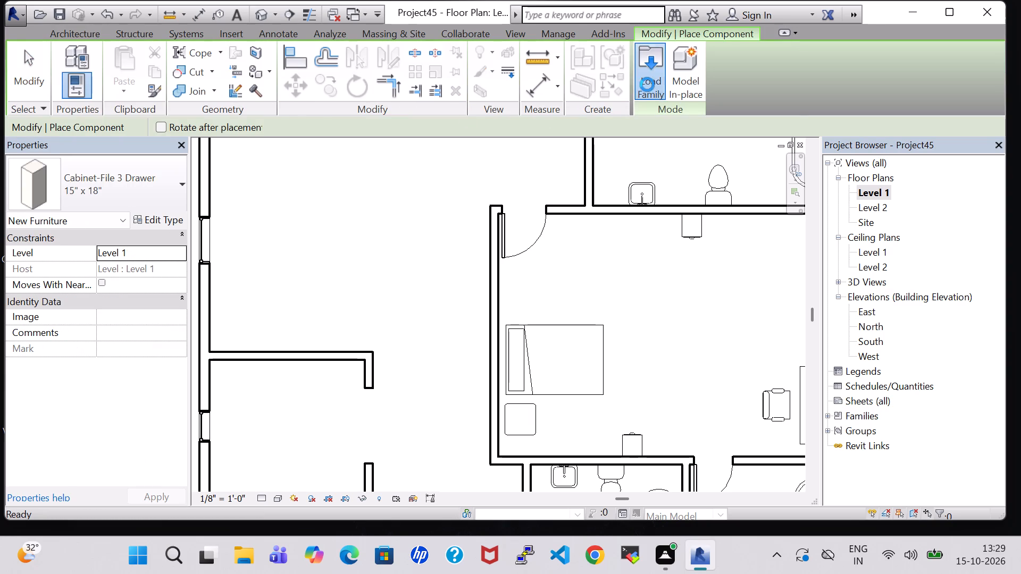
{"action": "left_click", "coordinate": [598, 361]}
{"action": "key", "text": "p"}
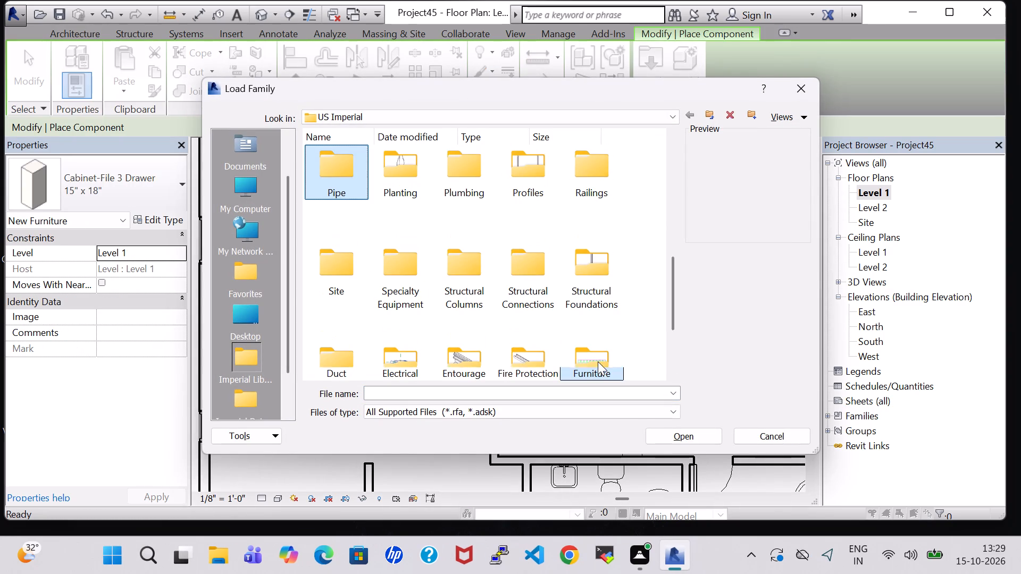
{"action": "double_click", "coordinate": [479, 171]}
{"action": "double_click", "coordinate": [370, 172]}
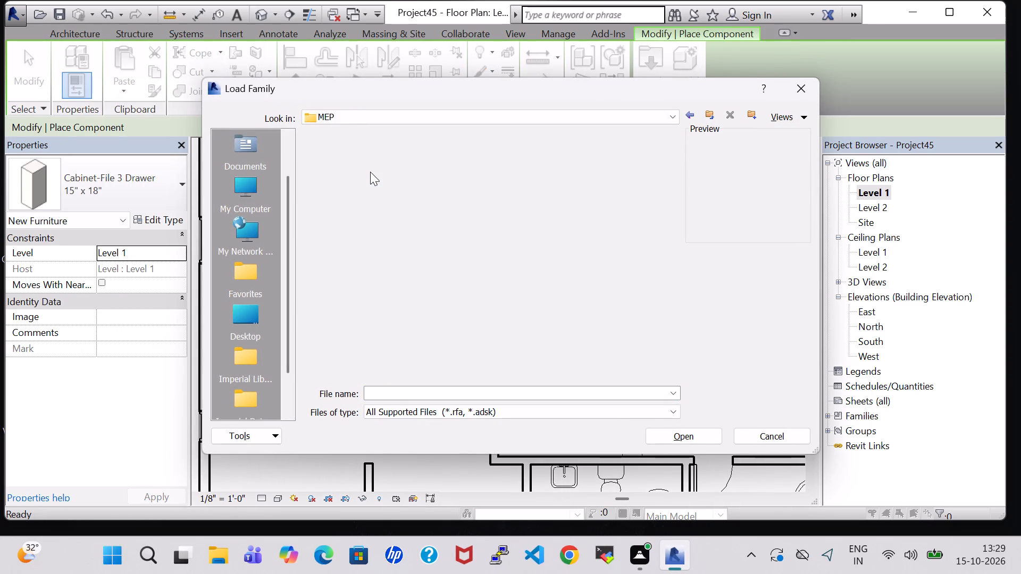
{"action": "double_click", "coordinate": [393, 176]}
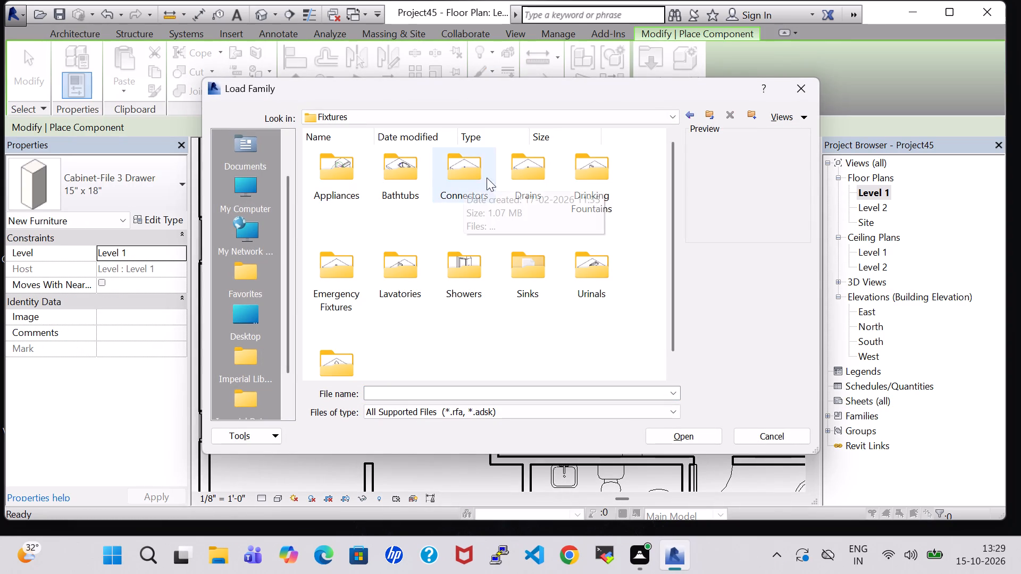
{"action": "double_click", "coordinate": [510, 275]}
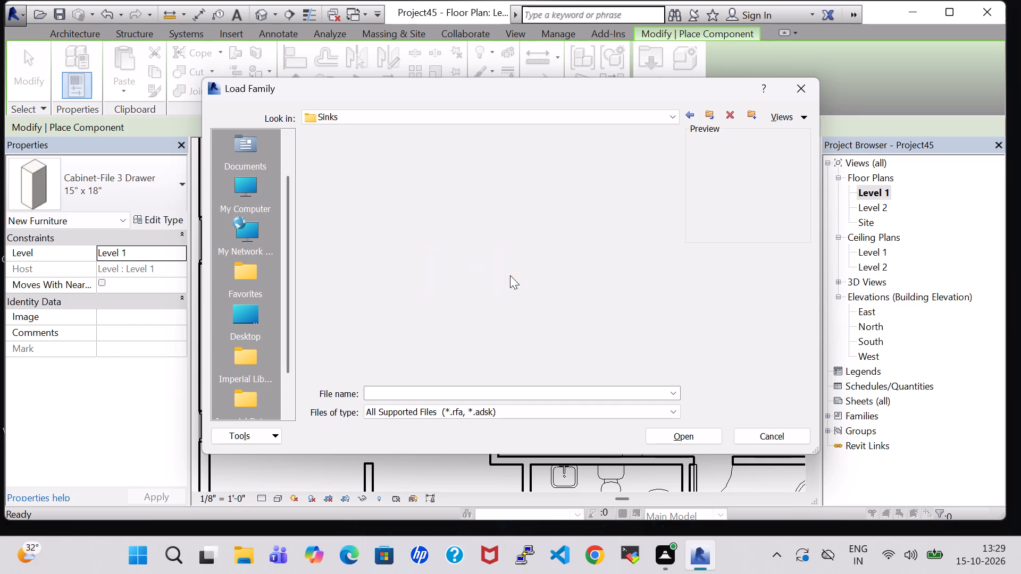
{"action": "left_click", "coordinate": [331, 178]}
{"action": "left_click", "coordinate": [693, 436]}
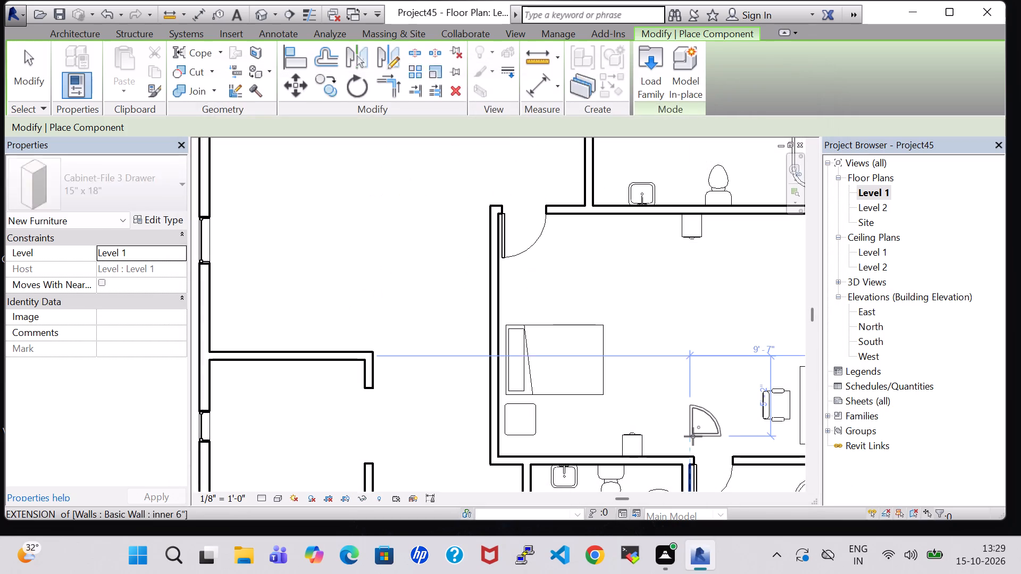
Place a 24" Sink - Corner Floor in the southwest corner of the bathroom between the northeast and middle bedrooms.
{"action": "left_click", "coordinate": [597, 200]}
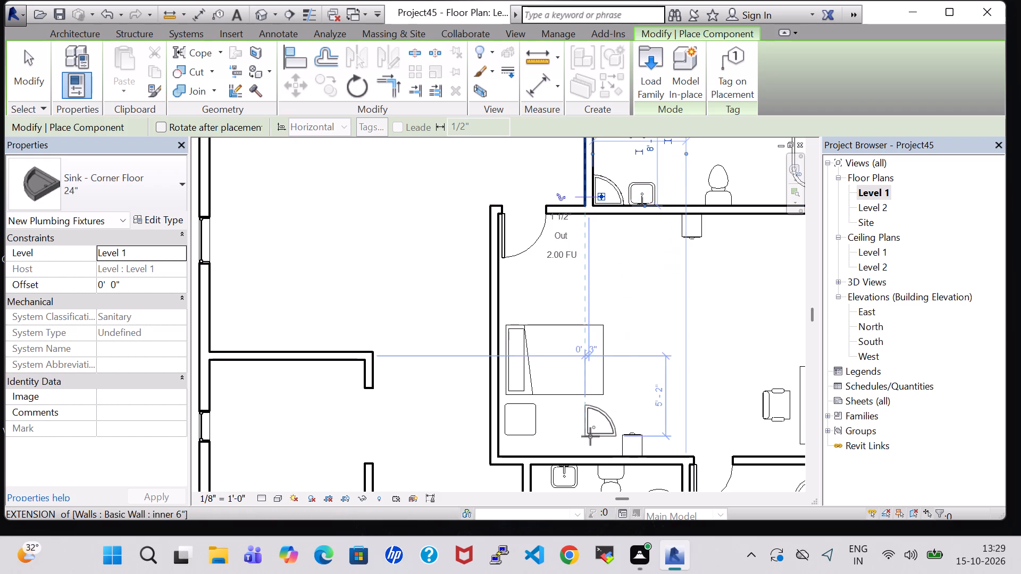
Place a rotated 24" Sink - Corner Floor in the northwest corner of the western bathroom south of the middle bedroom.
{"action": "middle_click_drag", "start_coordinate": [590, 436], "coordinate": [601, 316]}
{"action": "middle_click", "coordinate": [602, 308]}
{"action": "key", "text": "space"}
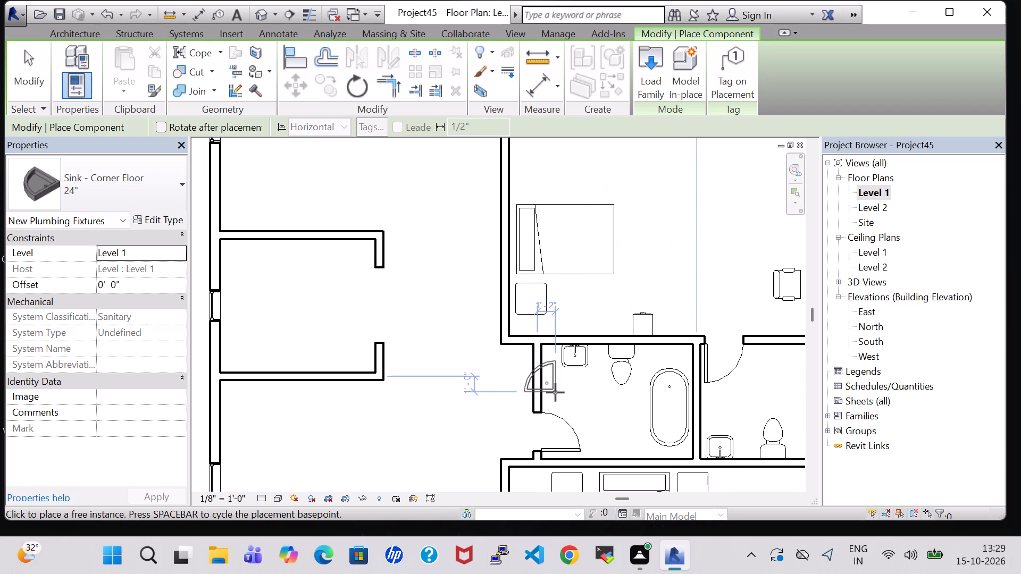
{"action": "key", "text": "space"}
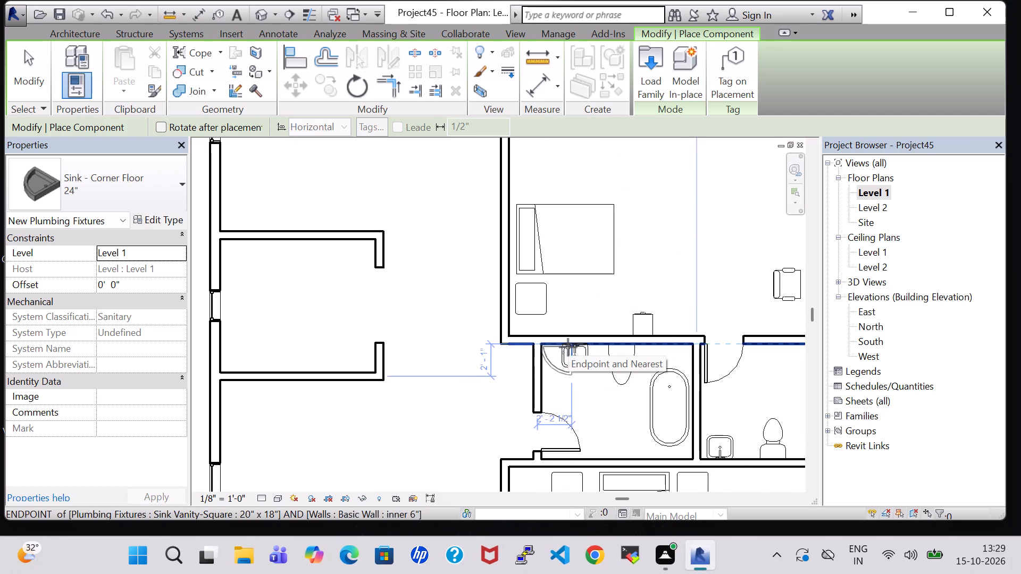
{"action": "key", "text": "space"}
{"action": "key", "text": "space"}
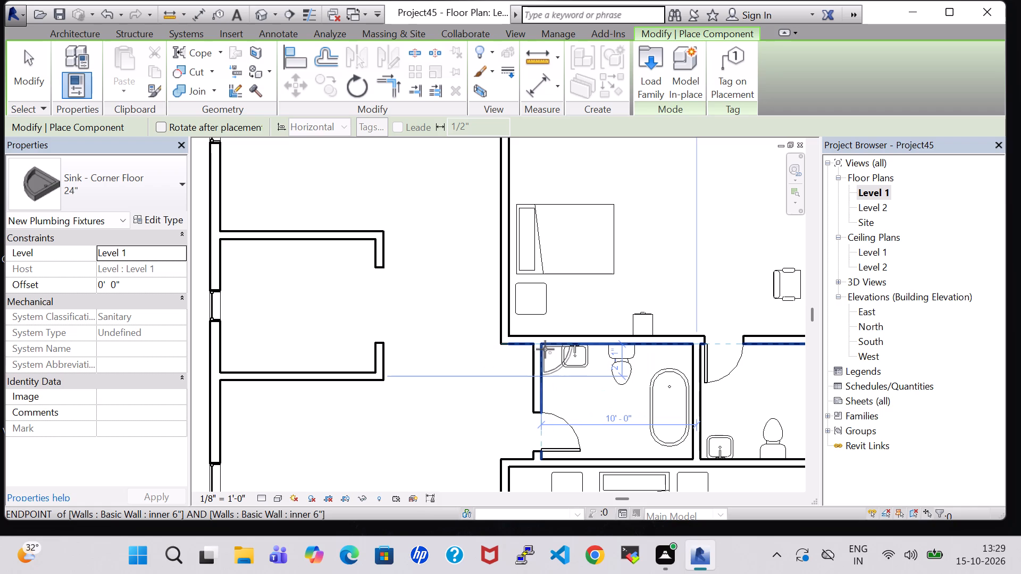
{"action": "left_click", "coordinate": [545, 349]}
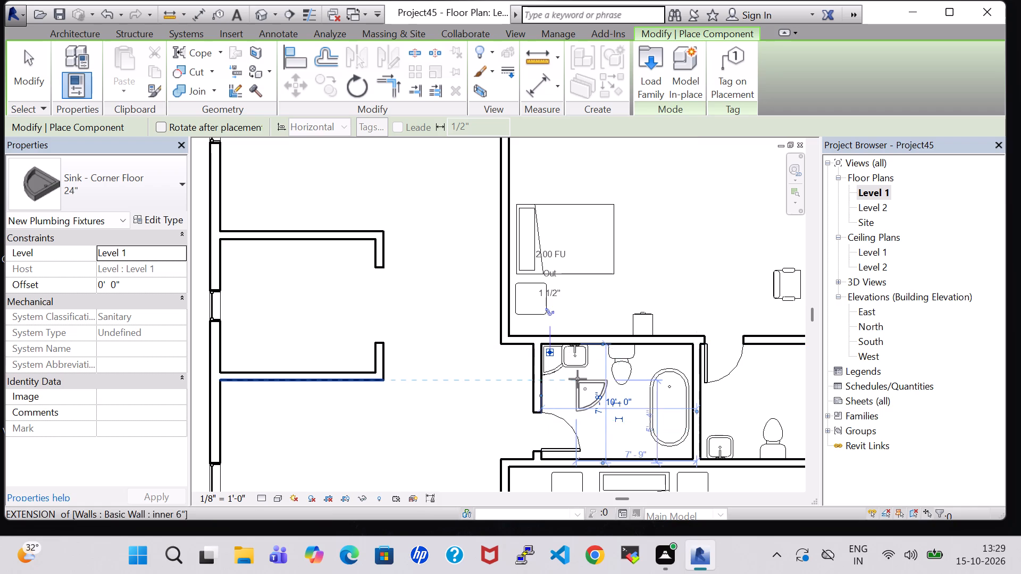
Place a rotated 24" Sink - Corner Floor in the southwest corner of the eastern bathroom south of the middle bedroom.
{"action": "middle_click_drag", "start_coordinate": [578, 379], "coordinate": [576, 344]}
{"action": "scroll", "coordinate": [578, 379], "scroll_direction": "up", "scroll_amount": 1}
{"action": "middle_click", "coordinate": [575, 337]}
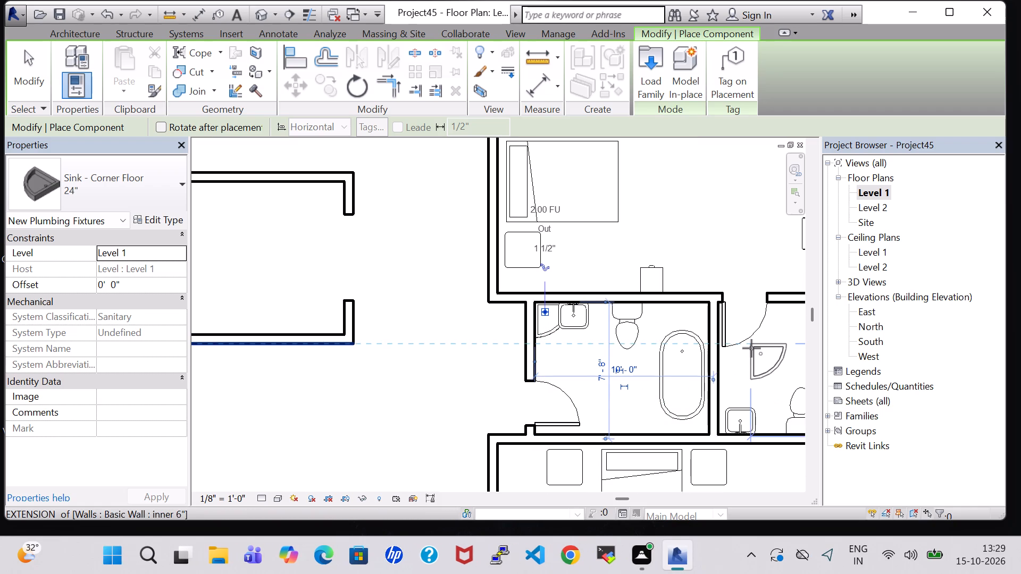
{"action": "middle_click_drag", "start_coordinate": [751, 348], "coordinate": [633, 376]}
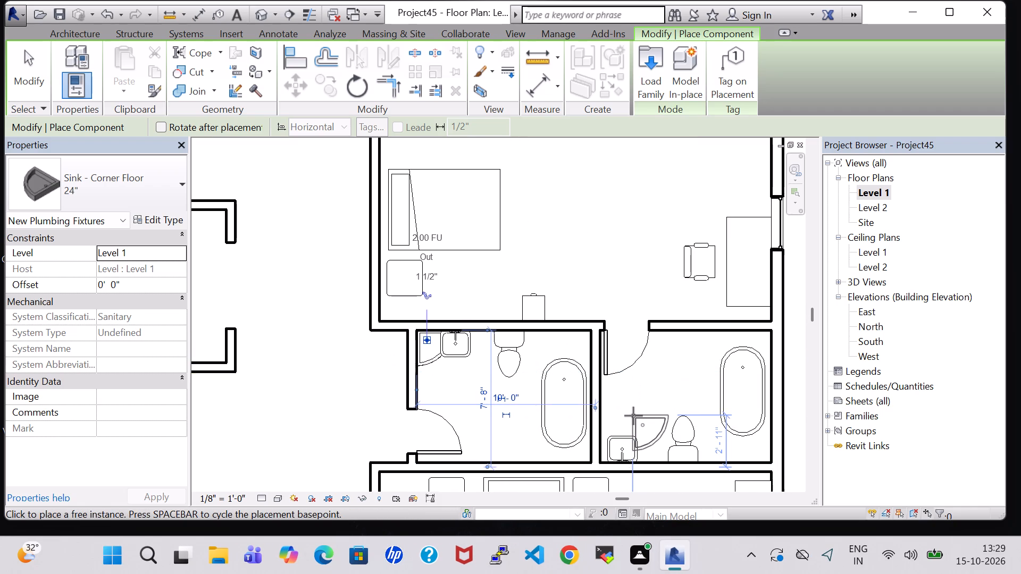
{"action": "key", "text": "space"}
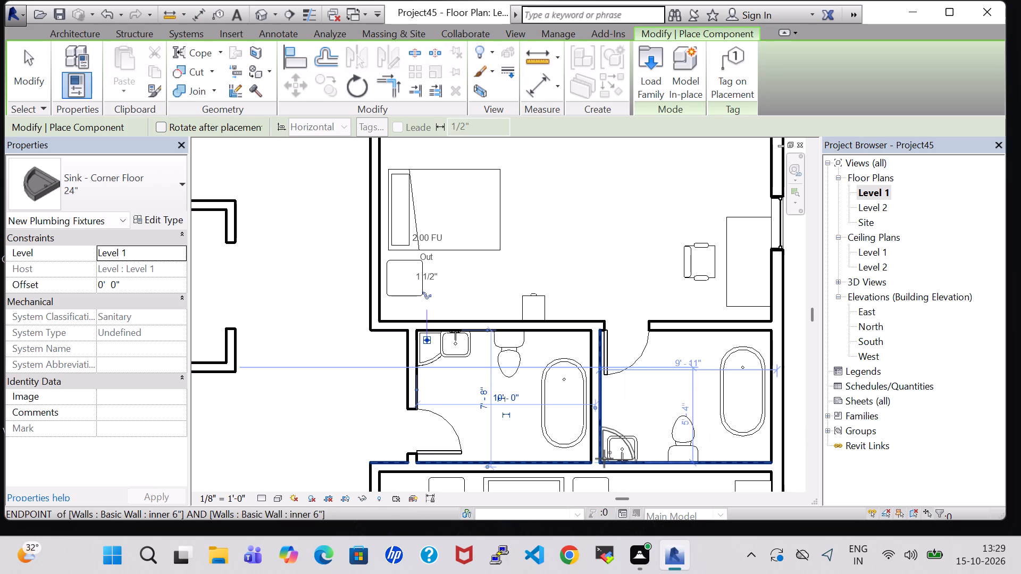
{"action": "left_click", "coordinate": [604, 459]}
{"action": "key", "text": "Escape"}
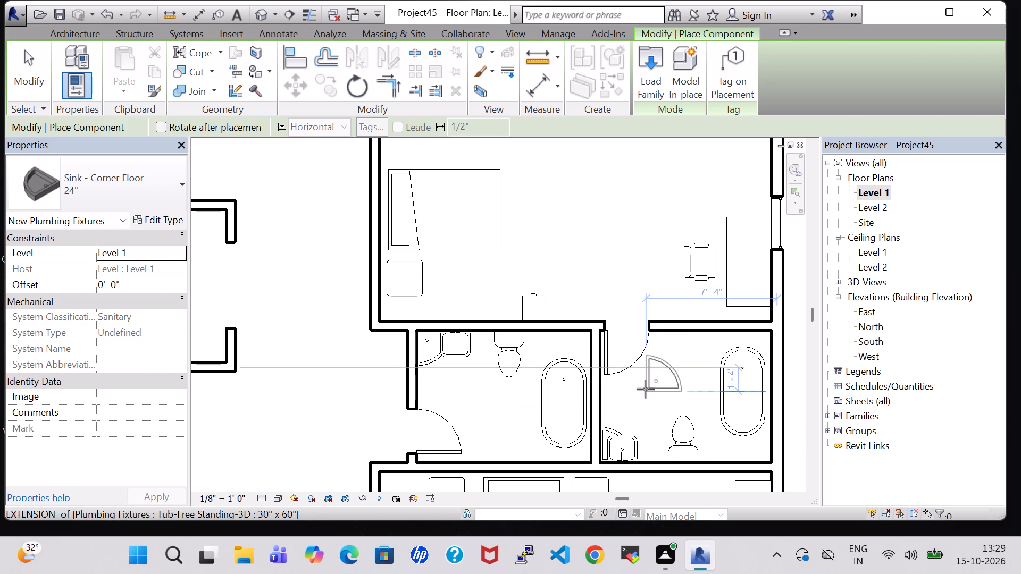
{"action": "key", "text": "Escape"}
Delete the 20" x 18" square vanity sinks beside the corner sinks in all three bathrooms.
{"action": "left_click", "coordinate": [634, 435]}
{"action": "key", "text": "Delete"}
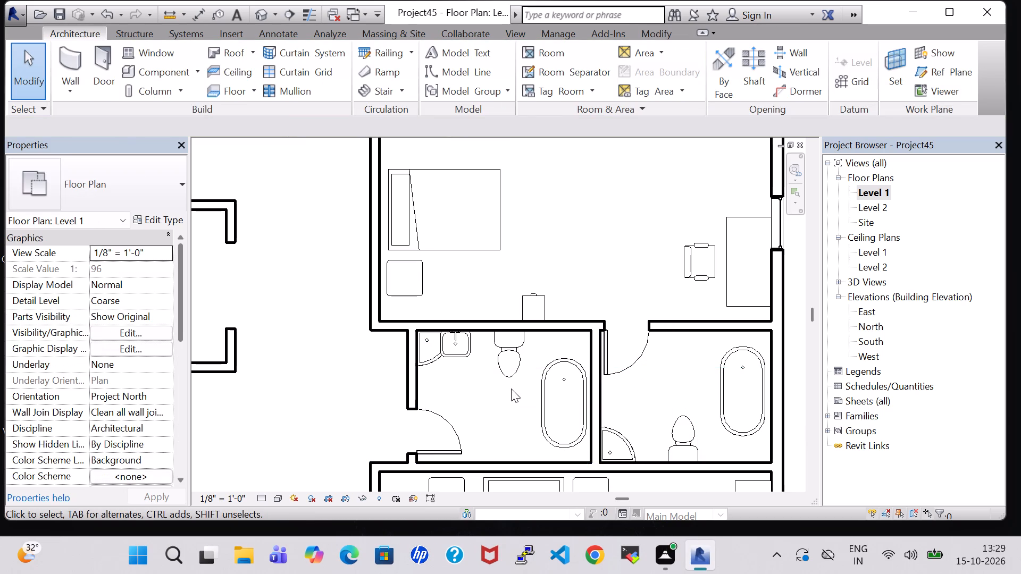
{"action": "left_click", "coordinate": [465, 345]}
{"action": "key", "text": "Delete"}
{"action": "scroll", "coordinate": [526, 251], "scroll_direction": "down", "scroll_amount": 3}
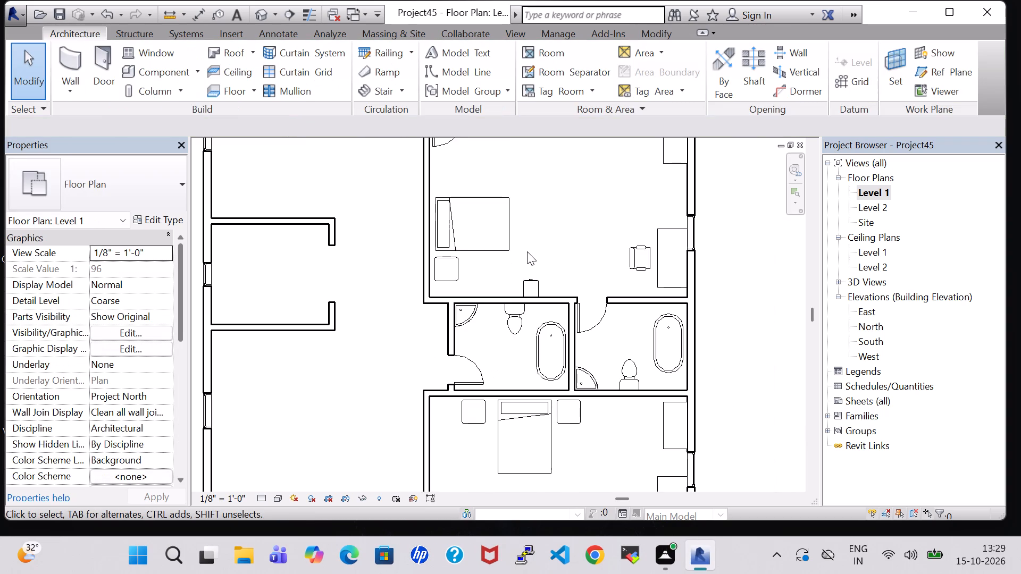
{"action": "middle_click_drag", "start_coordinate": [527, 251], "coordinate": [492, 401]}
{"action": "left_click", "coordinate": [500, 246]}
{"action": "key", "text": "Delete"}
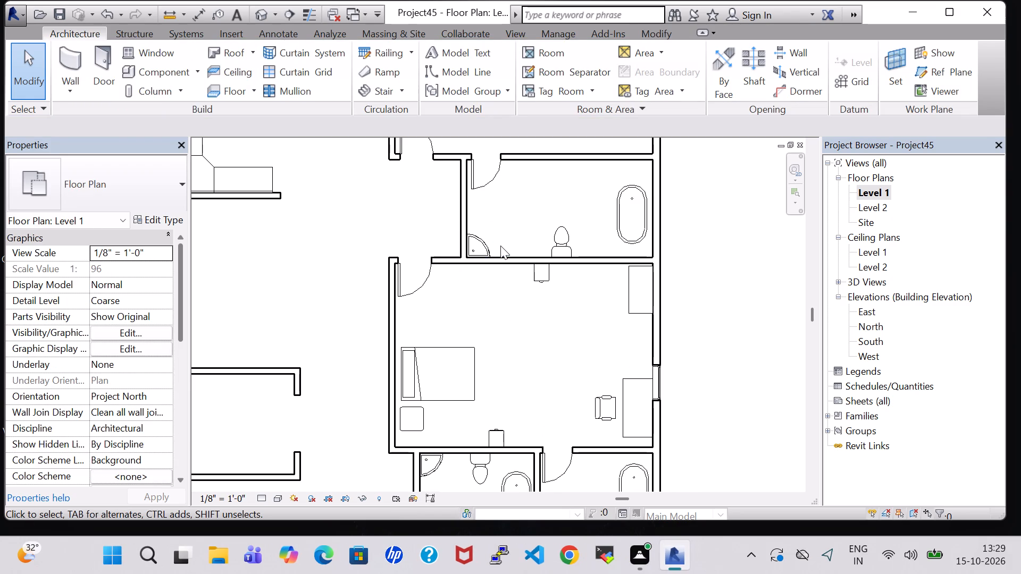
In the default 3D view, turn the southeast bedroom's dresser 180° so its drawers face the room.
{"action": "scroll", "coordinate": [500, 246], "scroll_direction": "down", "scroll_amount": 4}
{"action": "middle_click_drag", "start_coordinate": [432, 207], "coordinate": [433, 340]}
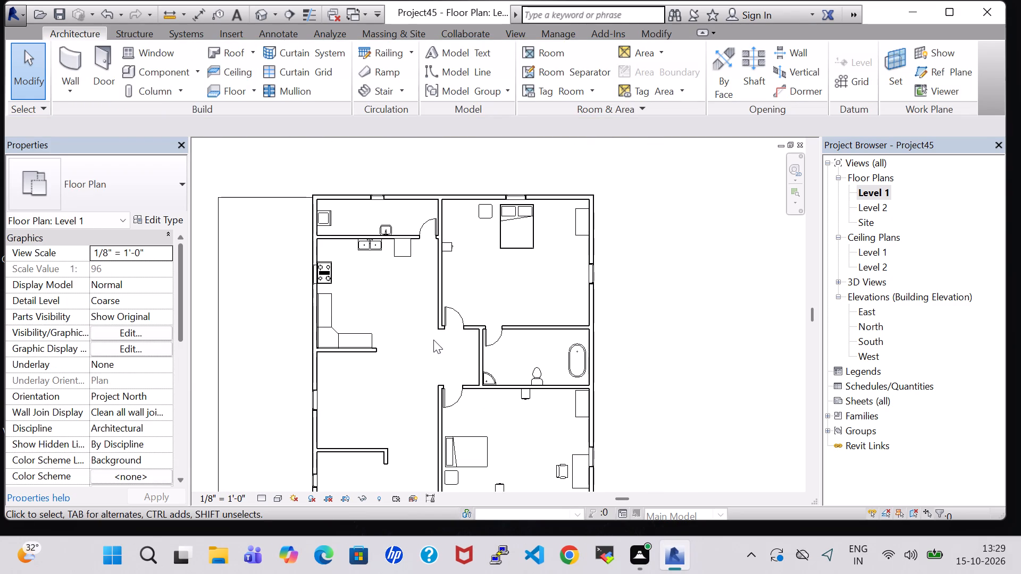
{"action": "middle_click_drag", "start_coordinate": [631, 297], "coordinate": [630, 257]}
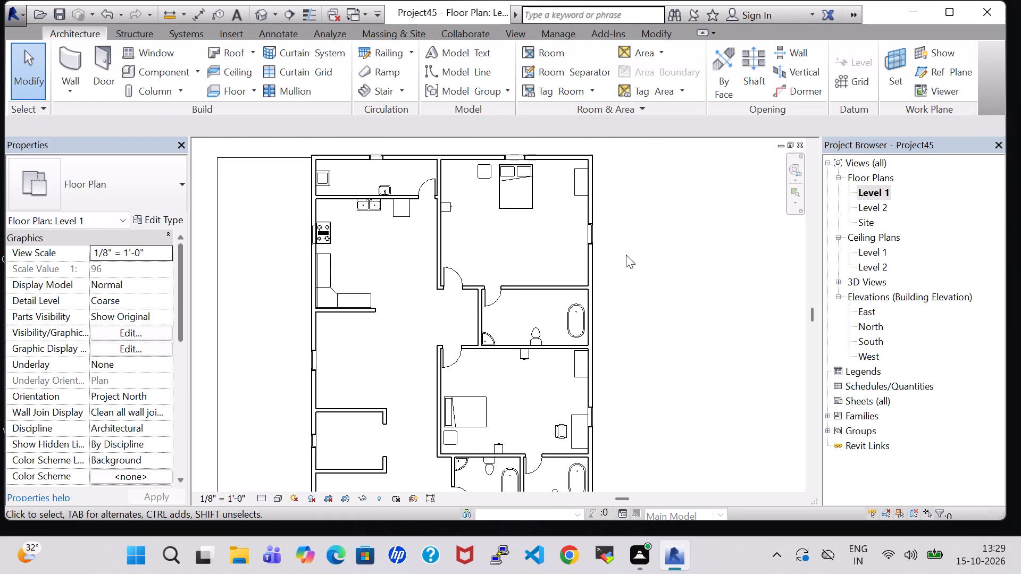
{"action": "scroll", "coordinate": [626, 255], "scroll_direction": "down", "scroll_amount": 2}
{"action": "middle_click_drag", "start_coordinate": [637, 348], "coordinate": [626, 298]}
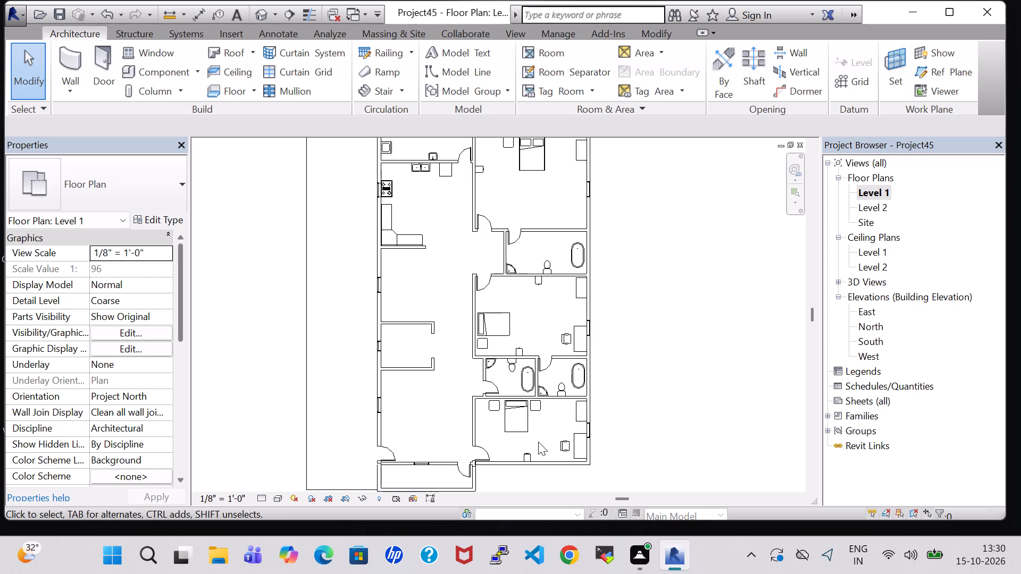
{"action": "middle_click_drag", "start_coordinate": [658, 425], "coordinate": [677, 318]}
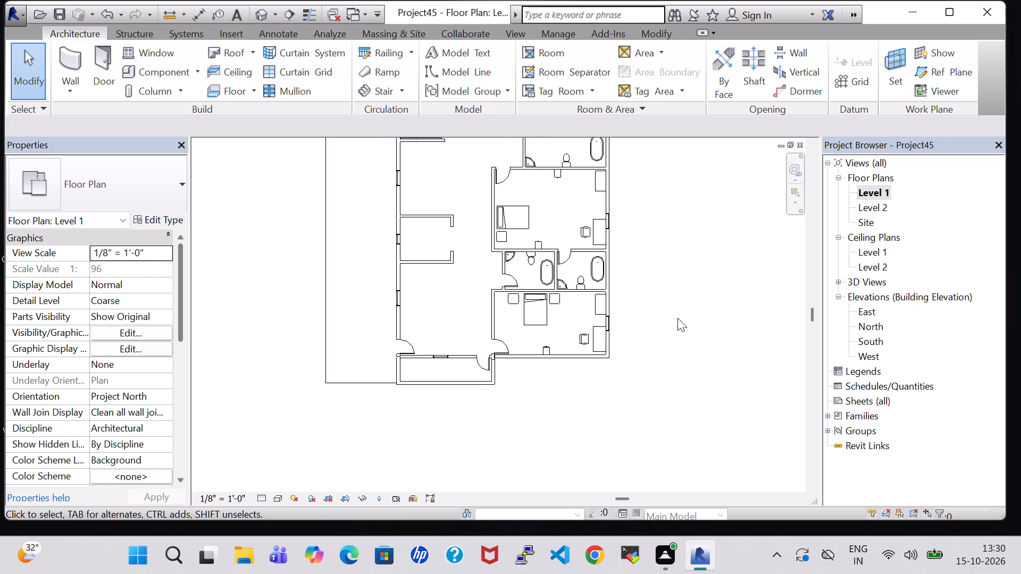
{"action": "left_click", "coordinate": [259, 9]}
{"action": "middle_click_drag", "start_coordinate": [599, 371], "coordinate": [606, 351], "text": "shift"}
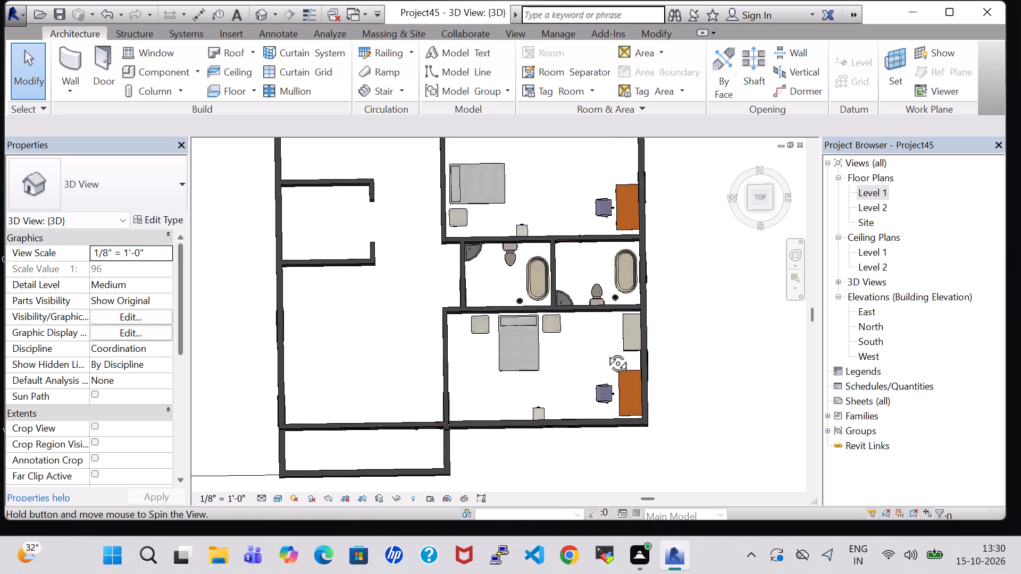
{"action": "middle_click_drag", "start_coordinate": [606, 351], "coordinate": [630, 257], "text": "shift"}
{"action": "scroll", "coordinate": [668, 264], "scroll_direction": "up", "scroll_amount": 1, "text": "shift"}
{"action": "left_click", "coordinate": [665, 254]}
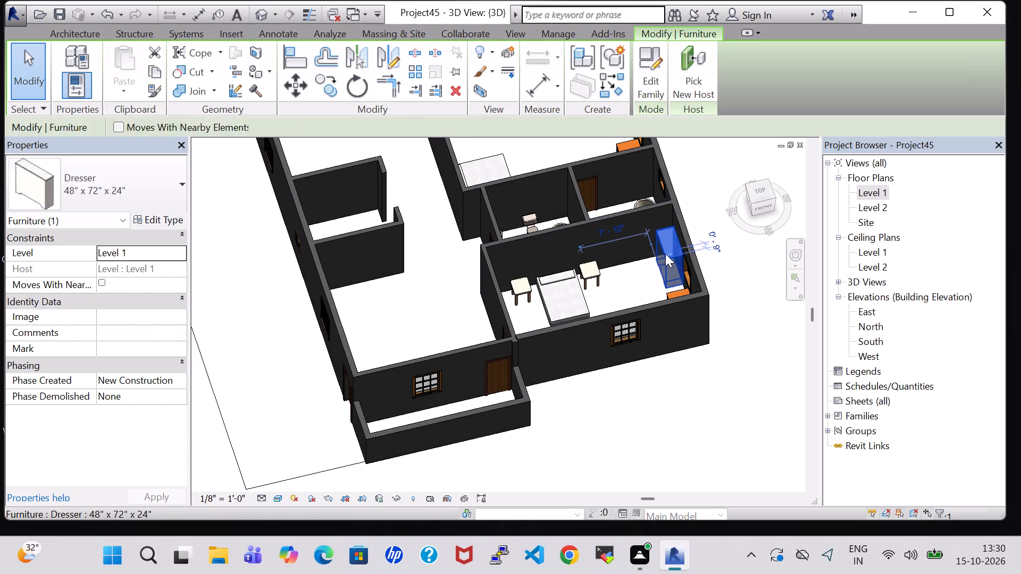
{"action": "key", "text": "space"}
{"action": "key", "text": "space"}
{"action": "left_click", "coordinate": [719, 254]}
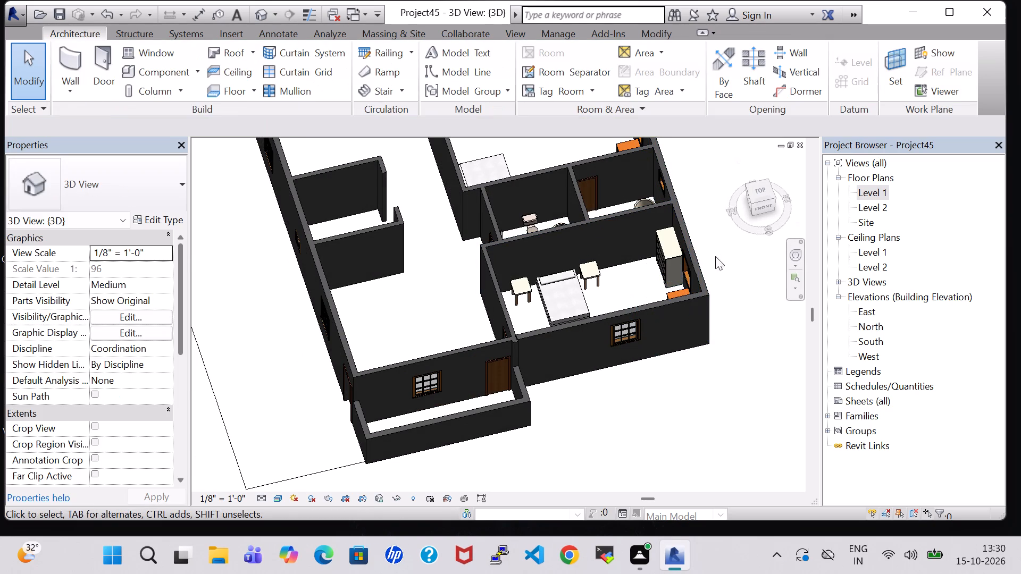
Turn the southeast bedroom's 60" x 30" desk 180° so its drawer side faces the task chair.
{"action": "middle_click_drag", "start_coordinate": [622, 275], "coordinate": [680, 294], "text": "shift"}
{"action": "scroll", "coordinate": [622, 275], "scroll_direction": "up", "scroll_amount": 1, "text": "shift"}
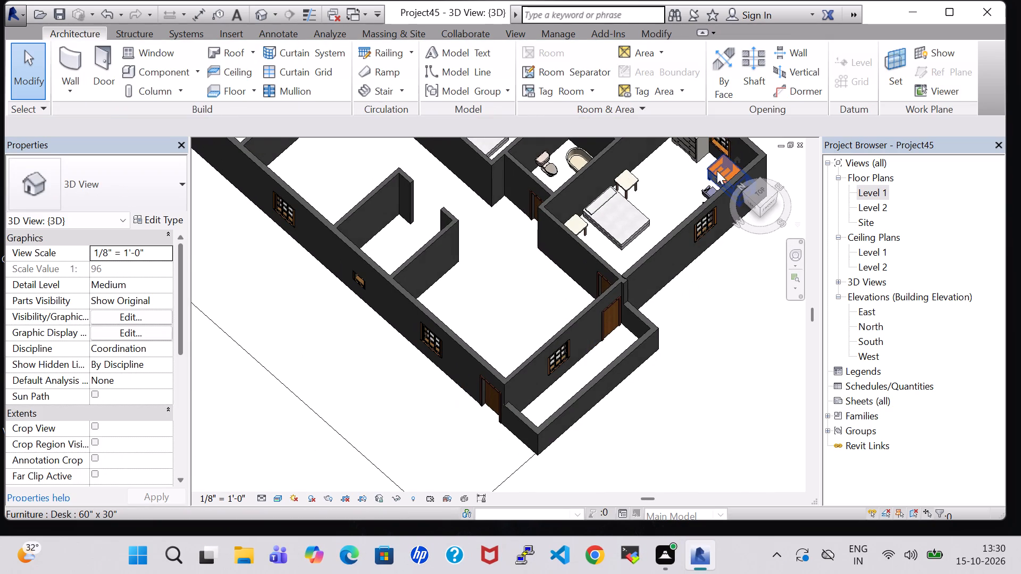
{"action": "middle_click_drag", "start_coordinate": [644, 185], "coordinate": [687, 198]}
{"action": "middle_click_drag", "start_coordinate": [694, 196], "coordinate": [539, 246]}
{"action": "scroll", "coordinate": [539, 246], "scroll_direction": "up", "scroll_amount": 1}
{"action": "middle_click_drag", "start_coordinate": [539, 246], "coordinate": [578, 234], "text": "shift"}
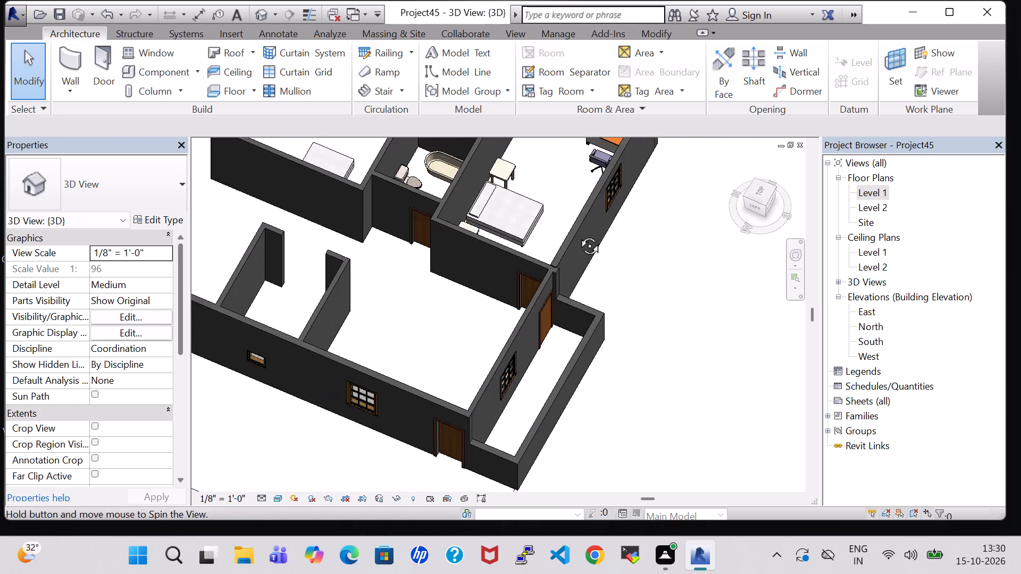
{"action": "middle_click_drag", "start_coordinate": [578, 234], "coordinate": [581, 215], "text": "shift"}
{"action": "middle_click_drag", "start_coordinate": [541, 156], "coordinate": [495, 292]}
{"action": "middle_click_drag", "start_coordinate": [495, 292], "coordinate": [526, 232], "text": "shift"}
{"action": "left_click", "coordinate": [496, 240]}
{"action": "key", "text": "space"}
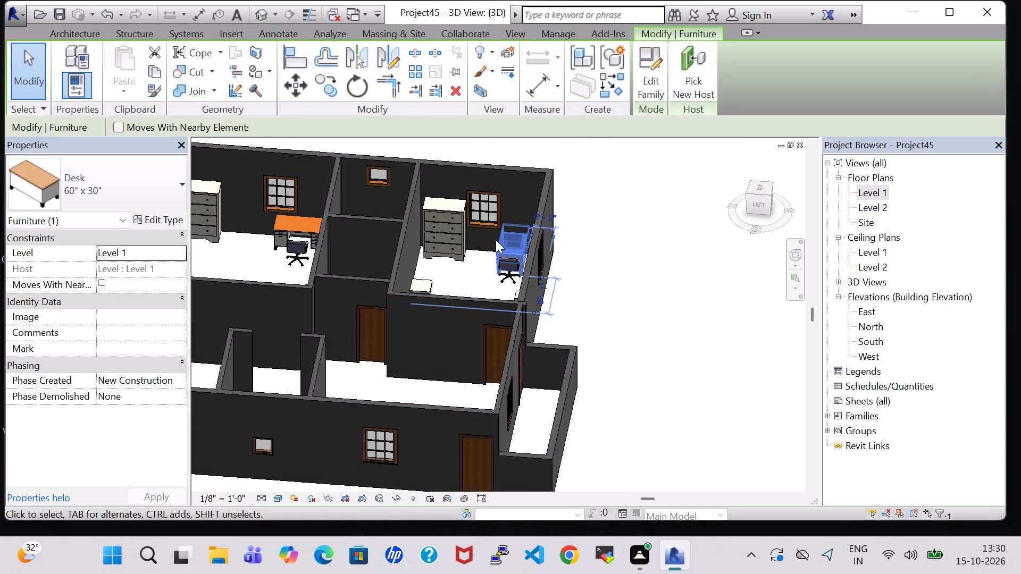
{"action": "key", "text": "space"}
{"action": "left_click", "coordinate": [625, 266]}
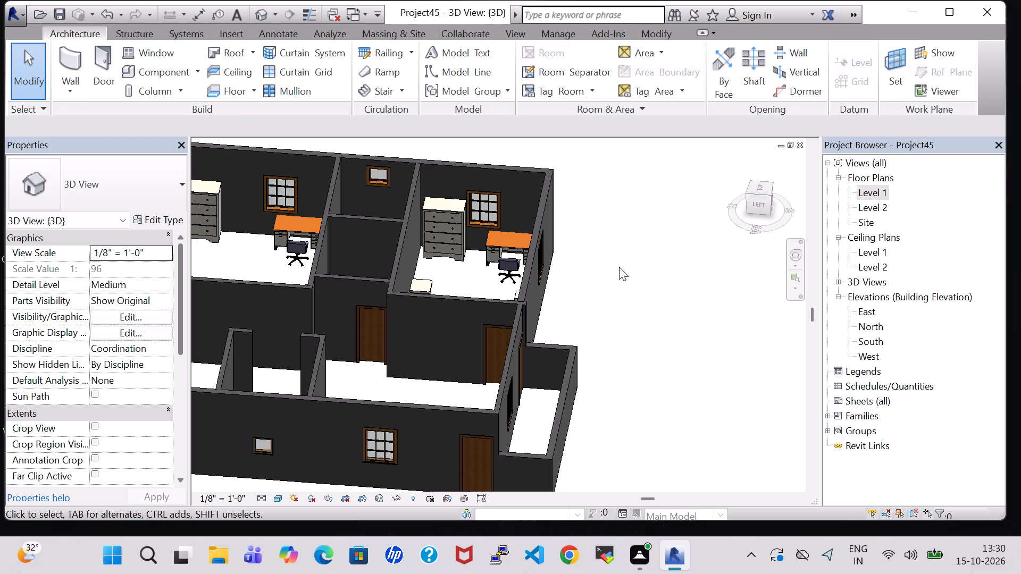
Examine the bedrooms and their adjoining bathrooms in 3D, checking how the furniture and plumbing fixtures are placed.
{"action": "middle_click_drag", "start_coordinate": [459, 271], "coordinate": [412, 284], "text": "shift"}
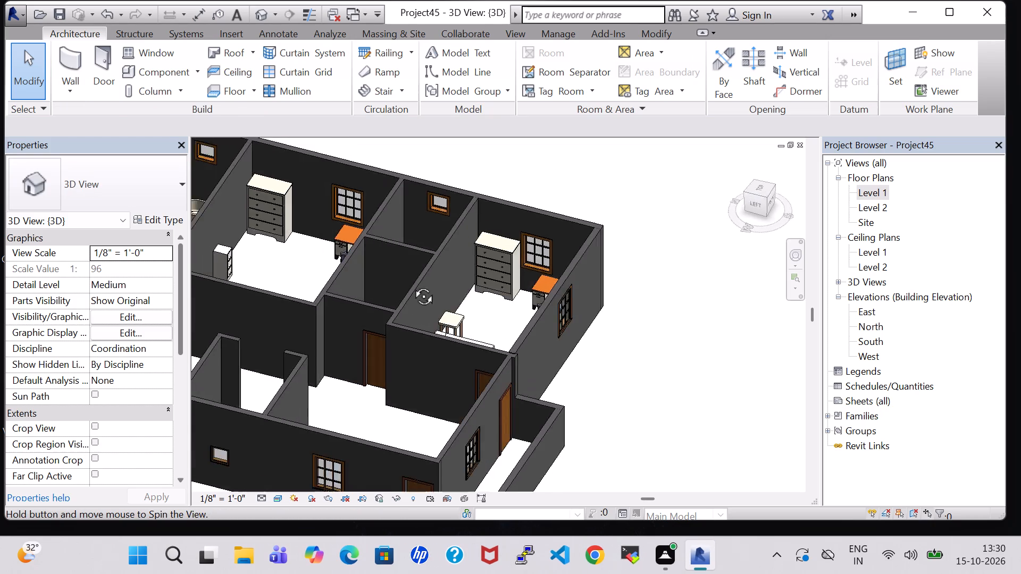
{"action": "middle_click_drag", "start_coordinate": [412, 284], "coordinate": [386, 354], "text": "shift"}
{"action": "middle_click_drag", "start_coordinate": [530, 369], "coordinate": [393, 358], "text": "shift"}
{"action": "middle_click", "coordinate": [390, 351], "text": "shift"}
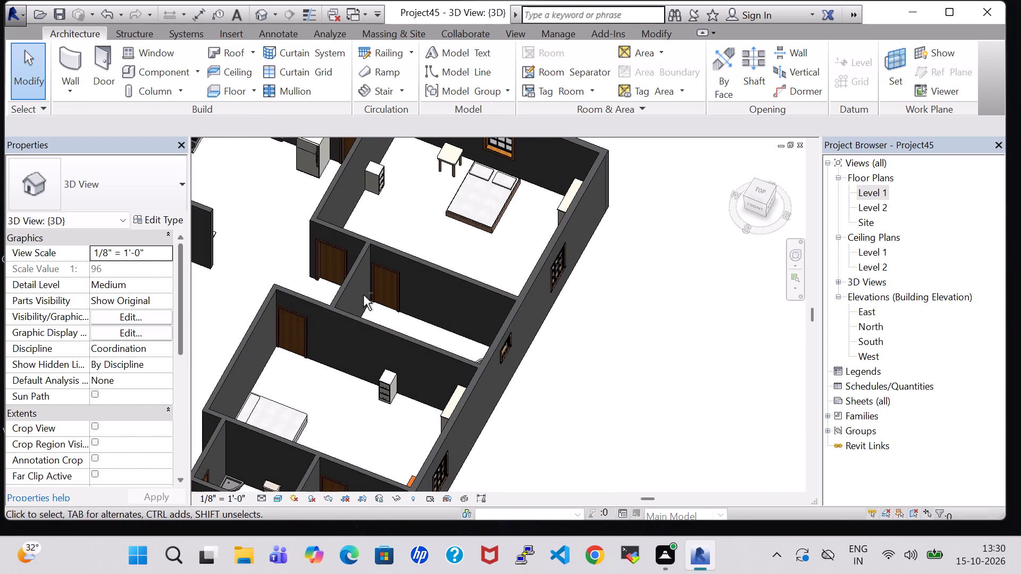
{"action": "scroll", "coordinate": [354, 391], "scroll_direction": "up", "scroll_amount": 4}
{"action": "middle_click_drag", "start_coordinate": [356, 458], "coordinate": [358, 246]}
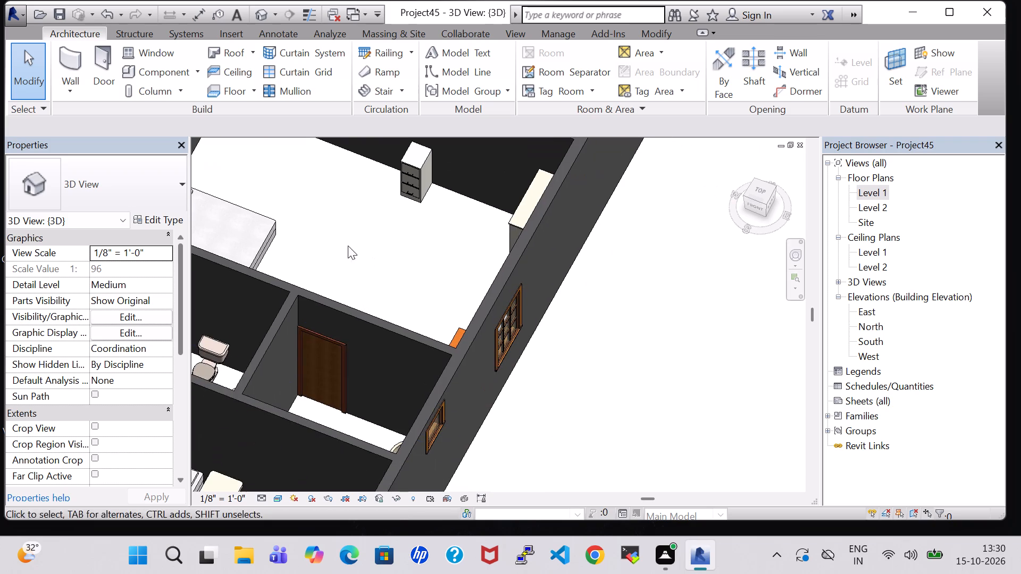
{"action": "scroll", "coordinate": [322, 267], "scroll_direction": "up", "scroll_amount": 3}
{"action": "middle_click_drag", "start_coordinate": [322, 258], "coordinate": [503, 273]}
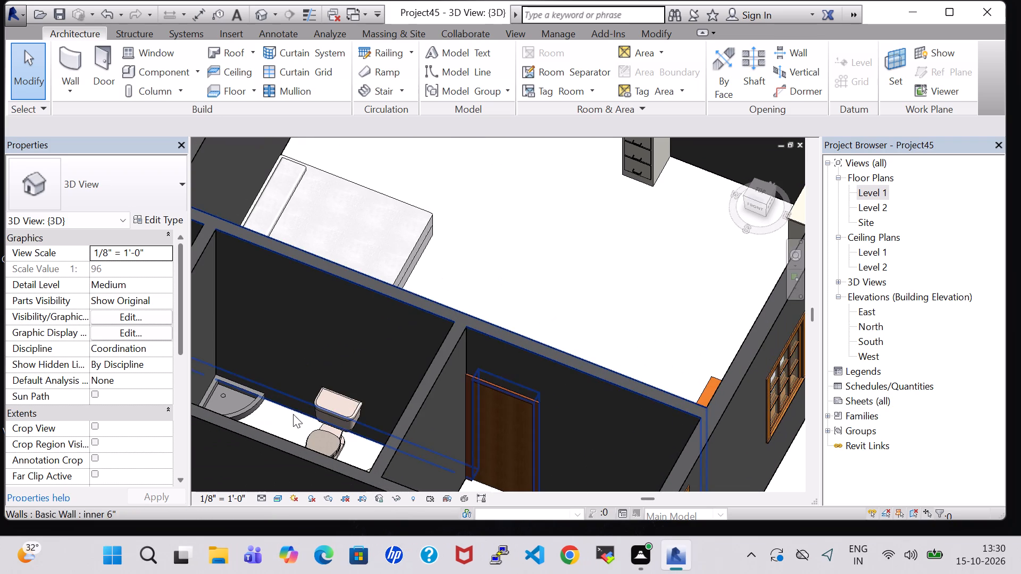
{"action": "middle_click_drag", "start_coordinate": [291, 426], "coordinate": [244, 364]}
{"action": "middle_click_drag", "start_coordinate": [401, 296], "coordinate": [522, 296]}
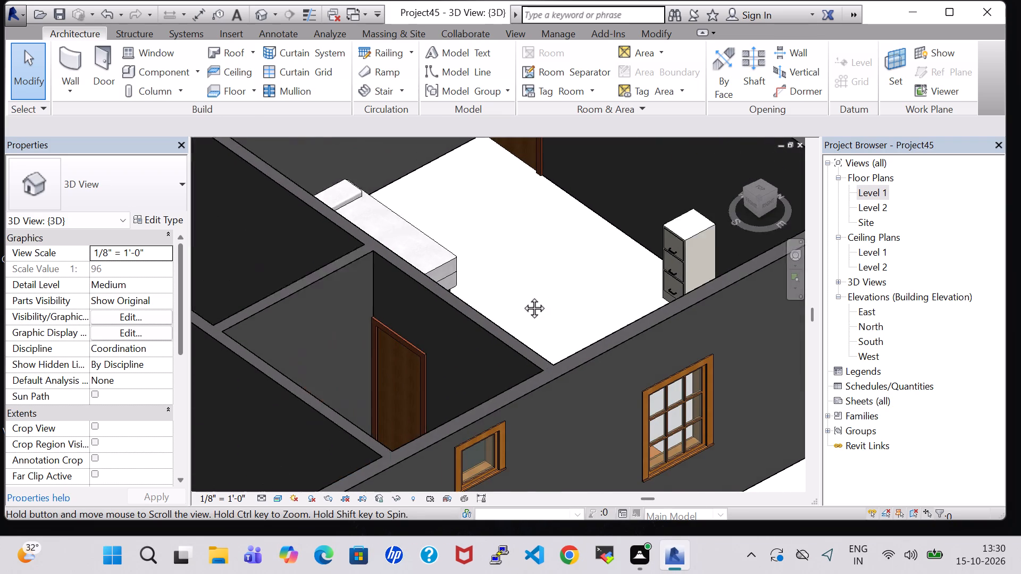
{"action": "middle_click_drag", "start_coordinate": [522, 296], "coordinate": [701, 316]}
{"action": "middle_click_drag", "start_coordinate": [698, 217], "coordinate": [641, 310]}
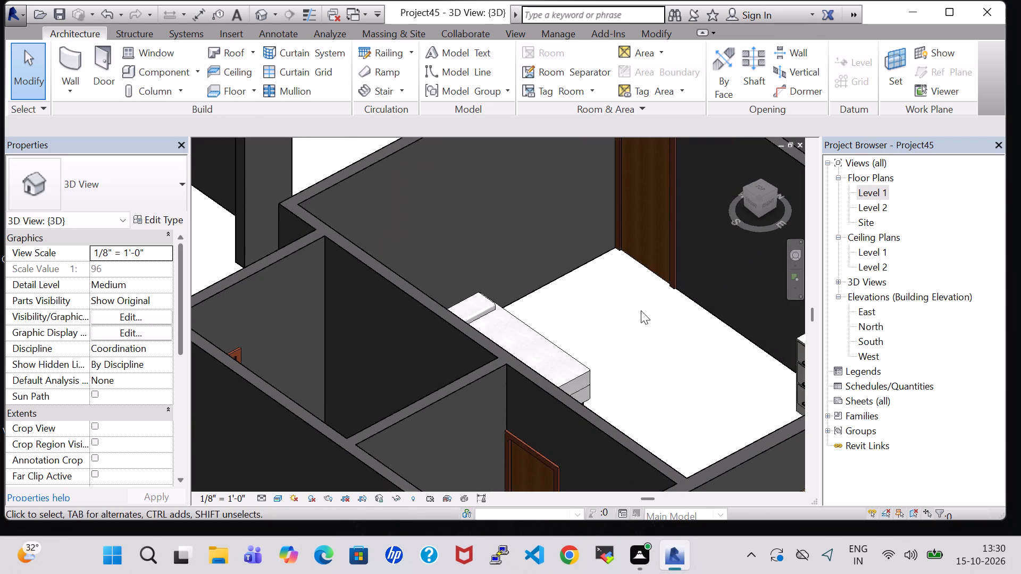
{"action": "middle_click_drag", "start_coordinate": [641, 310], "coordinate": [582, 440], "text": "shift"}
{"action": "middle_click_drag", "start_coordinate": [582, 440], "coordinate": [644, 282]}
{"action": "middle_click_drag", "start_coordinate": [655, 271], "coordinate": [663, 263]}
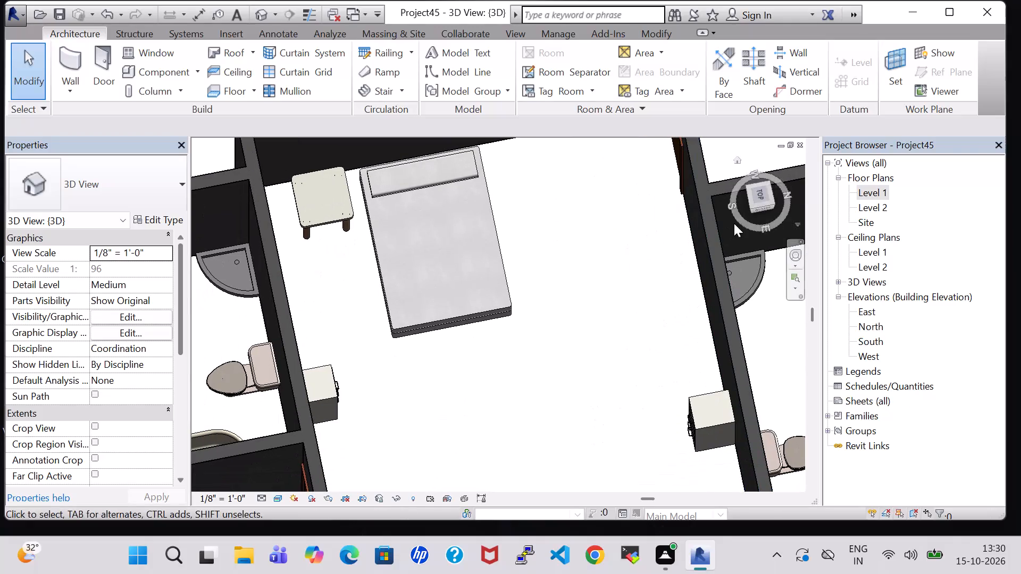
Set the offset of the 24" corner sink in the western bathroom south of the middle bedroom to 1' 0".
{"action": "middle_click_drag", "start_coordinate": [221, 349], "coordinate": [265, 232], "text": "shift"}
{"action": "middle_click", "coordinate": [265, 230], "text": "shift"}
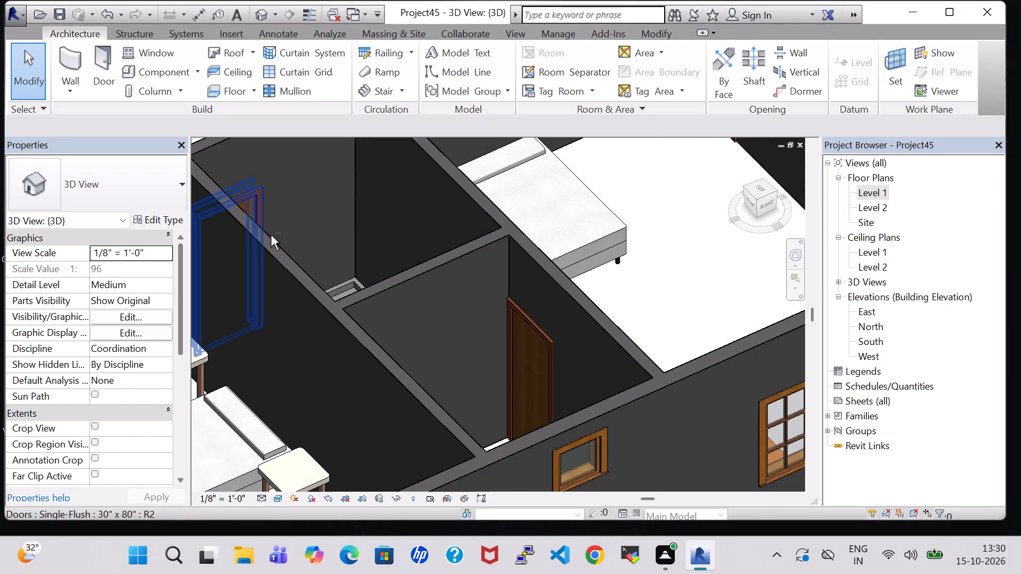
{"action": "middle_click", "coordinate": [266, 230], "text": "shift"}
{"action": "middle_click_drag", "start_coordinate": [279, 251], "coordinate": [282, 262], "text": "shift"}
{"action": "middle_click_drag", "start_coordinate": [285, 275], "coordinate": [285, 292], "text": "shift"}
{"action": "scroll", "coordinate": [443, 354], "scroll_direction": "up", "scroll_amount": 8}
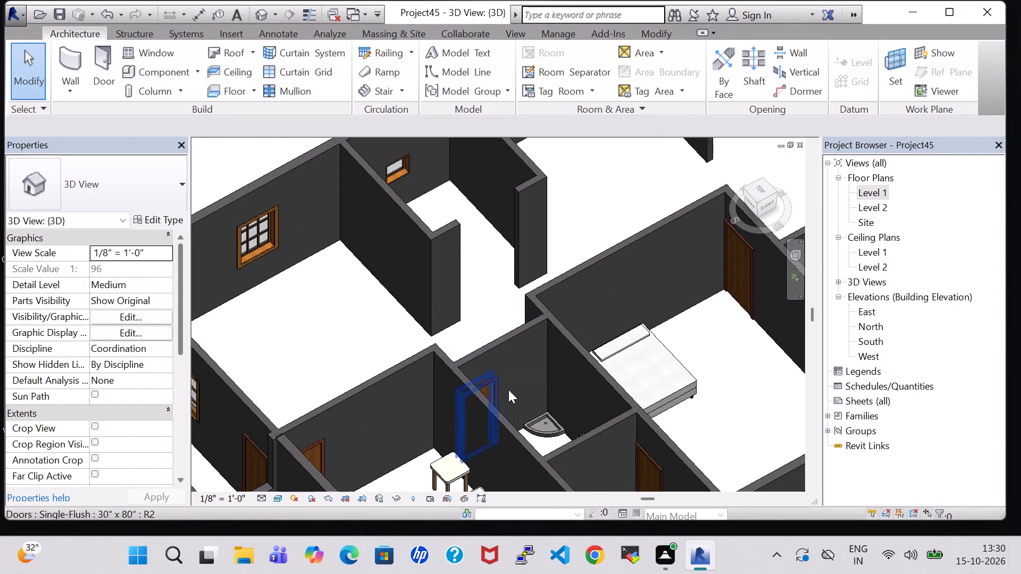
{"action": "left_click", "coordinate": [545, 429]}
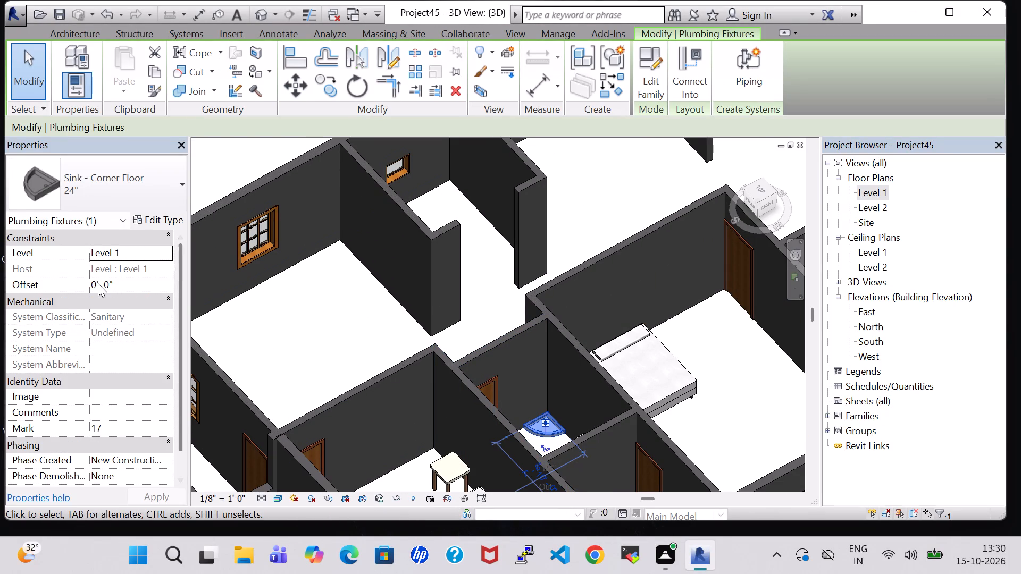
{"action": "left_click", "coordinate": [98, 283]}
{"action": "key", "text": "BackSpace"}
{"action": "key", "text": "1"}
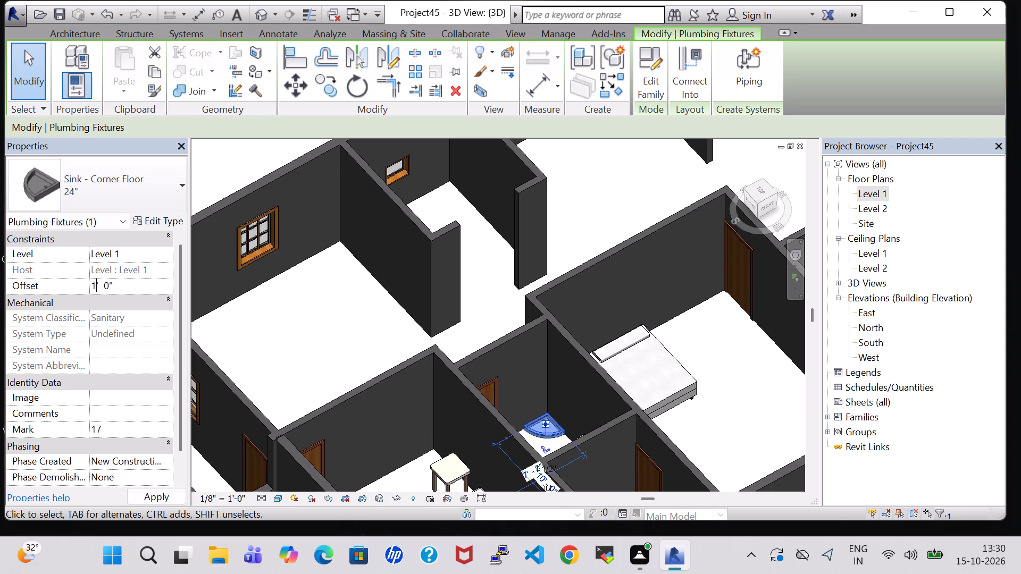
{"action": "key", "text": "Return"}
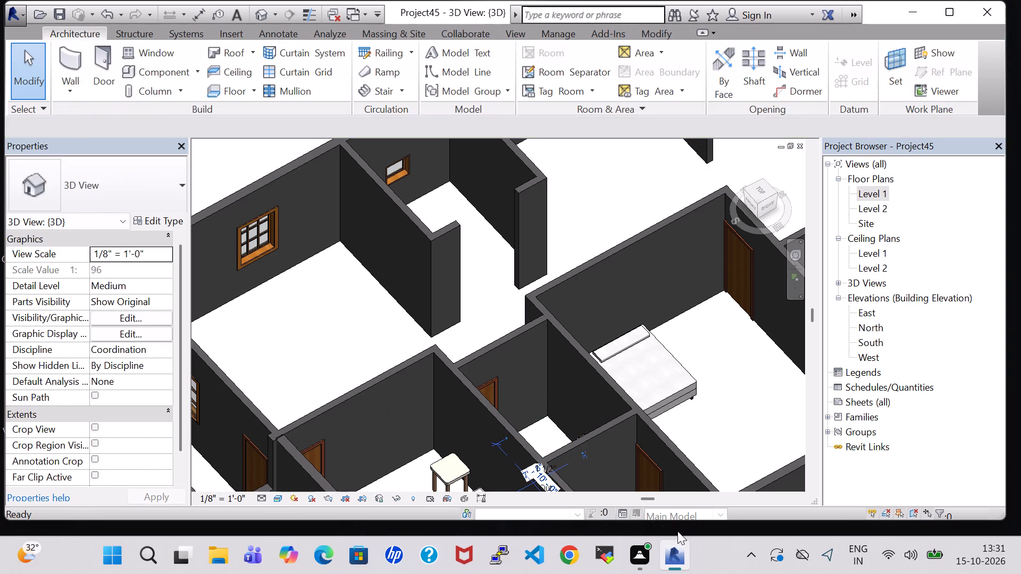
Undo the removal of the corner sink in the western bathroom south of the middle bedroom.
{"action": "middle_click_drag", "start_coordinate": [682, 325], "coordinate": [662, 390], "text": "shift"}
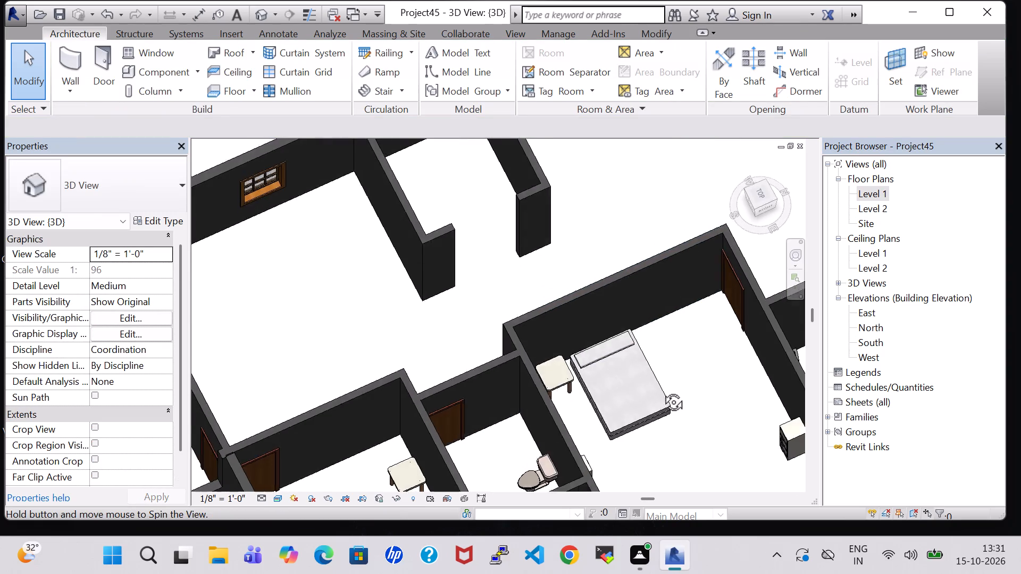
{"action": "middle_click_drag", "start_coordinate": [662, 390], "coordinate": [618, 427], "text": "shift"}
{"action": "scroll", "coordinate": [618, 427], "scroll_direction": "up", "scroll_amount": 1, "text": "shift"}
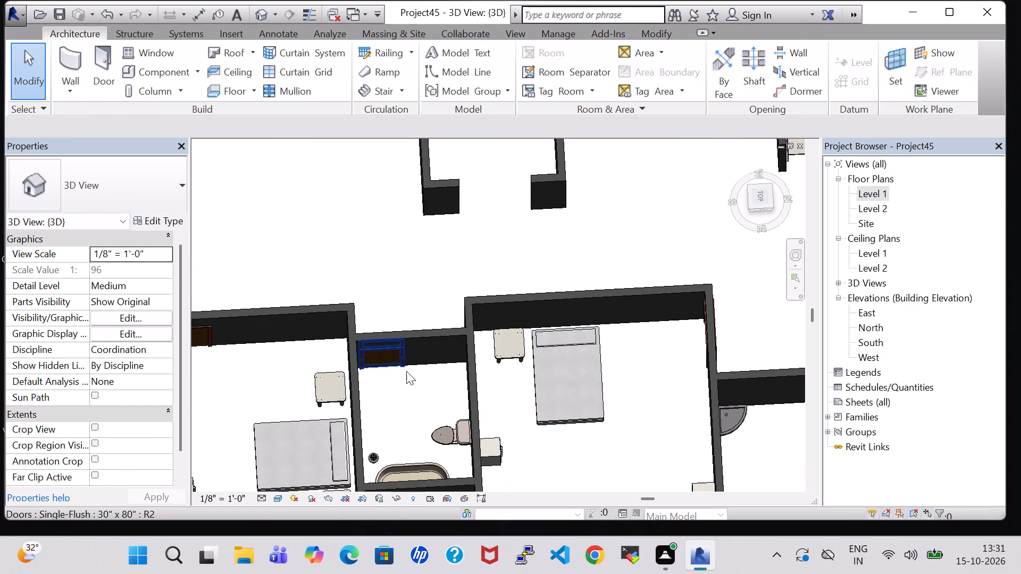
{"action": "key", "text": "ctrl+z"}
{"action": "left_click", "coordinate": [460, 379]}
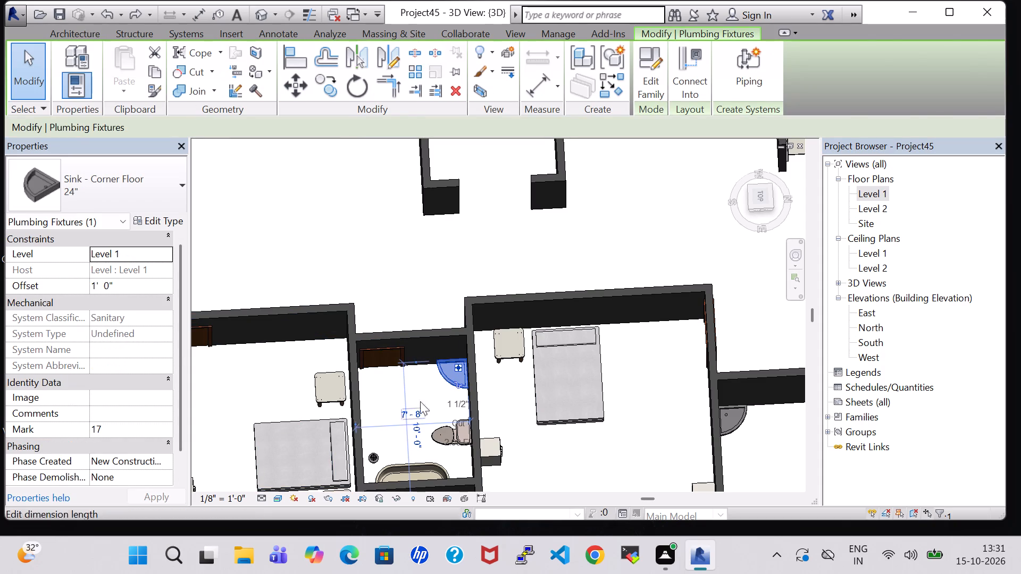
{"action": "left_click", "coordinate": [425, 387]}
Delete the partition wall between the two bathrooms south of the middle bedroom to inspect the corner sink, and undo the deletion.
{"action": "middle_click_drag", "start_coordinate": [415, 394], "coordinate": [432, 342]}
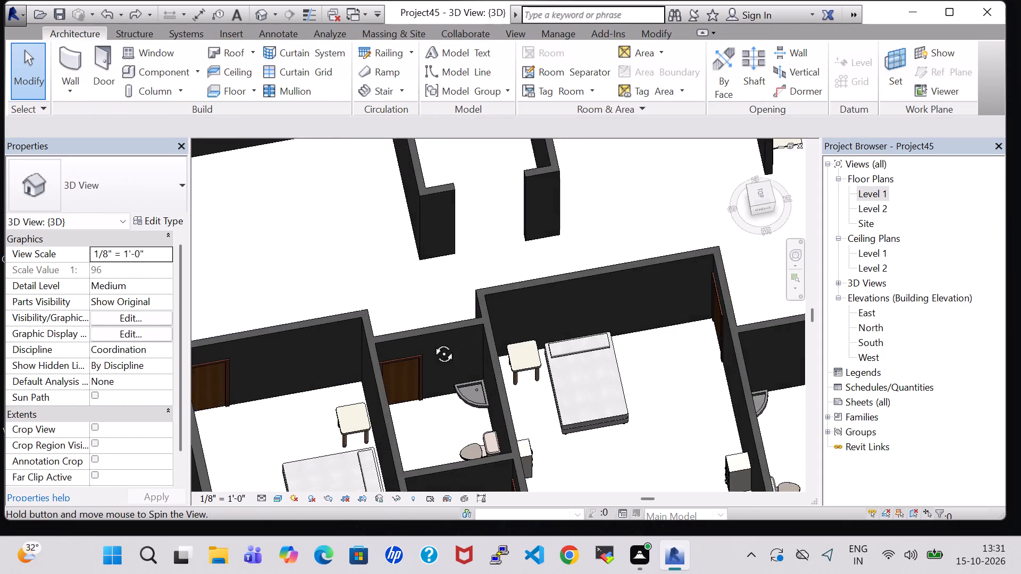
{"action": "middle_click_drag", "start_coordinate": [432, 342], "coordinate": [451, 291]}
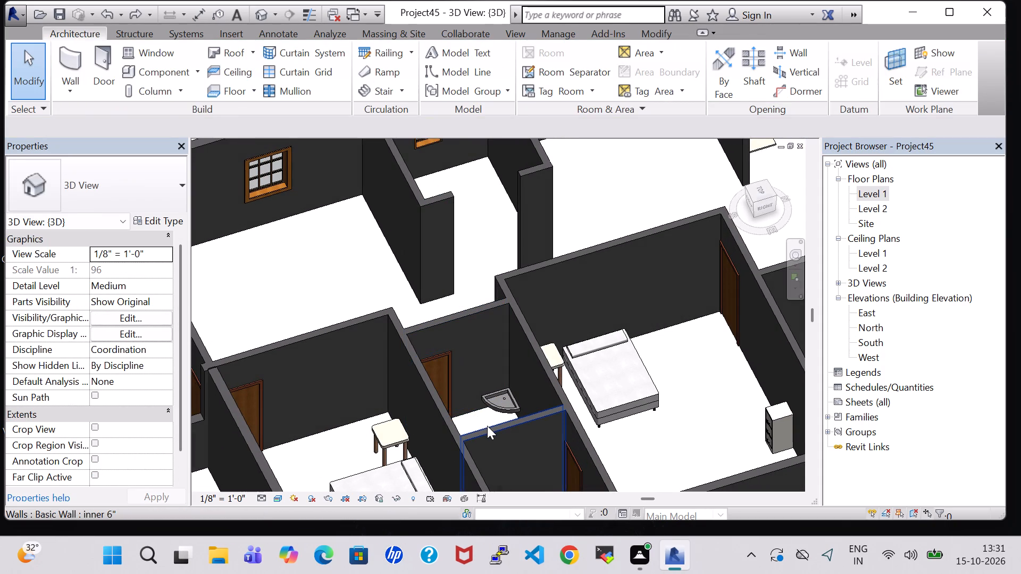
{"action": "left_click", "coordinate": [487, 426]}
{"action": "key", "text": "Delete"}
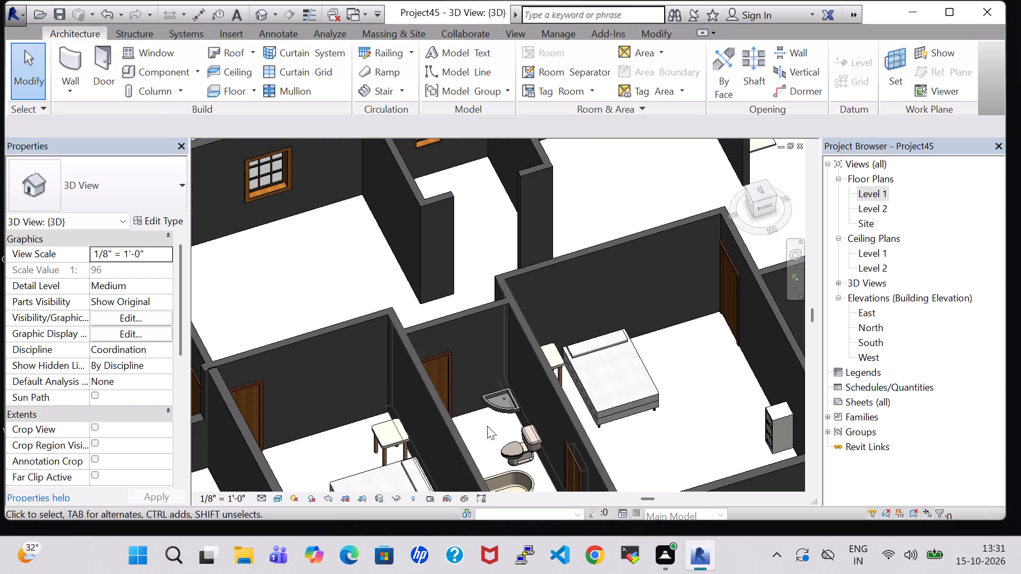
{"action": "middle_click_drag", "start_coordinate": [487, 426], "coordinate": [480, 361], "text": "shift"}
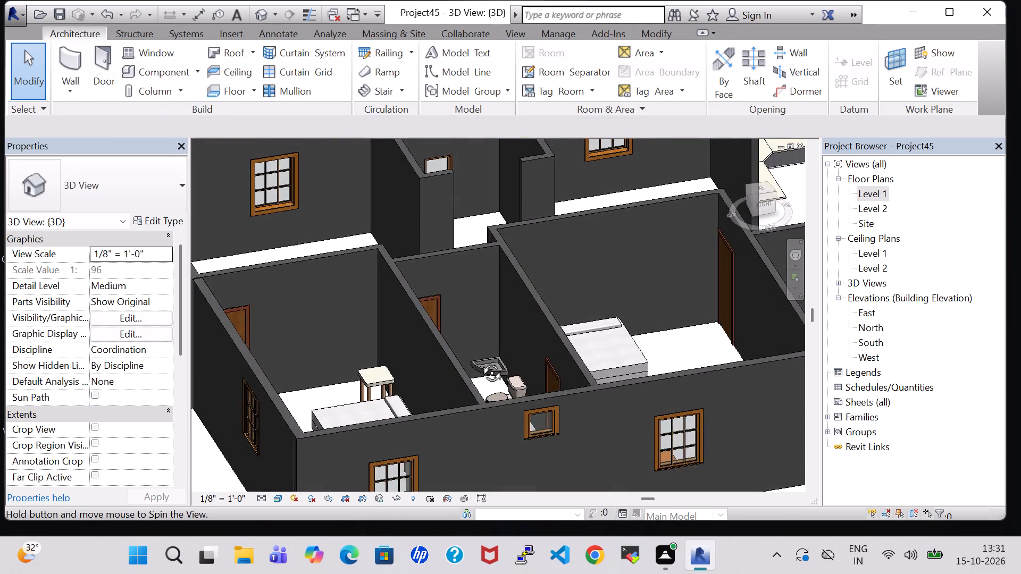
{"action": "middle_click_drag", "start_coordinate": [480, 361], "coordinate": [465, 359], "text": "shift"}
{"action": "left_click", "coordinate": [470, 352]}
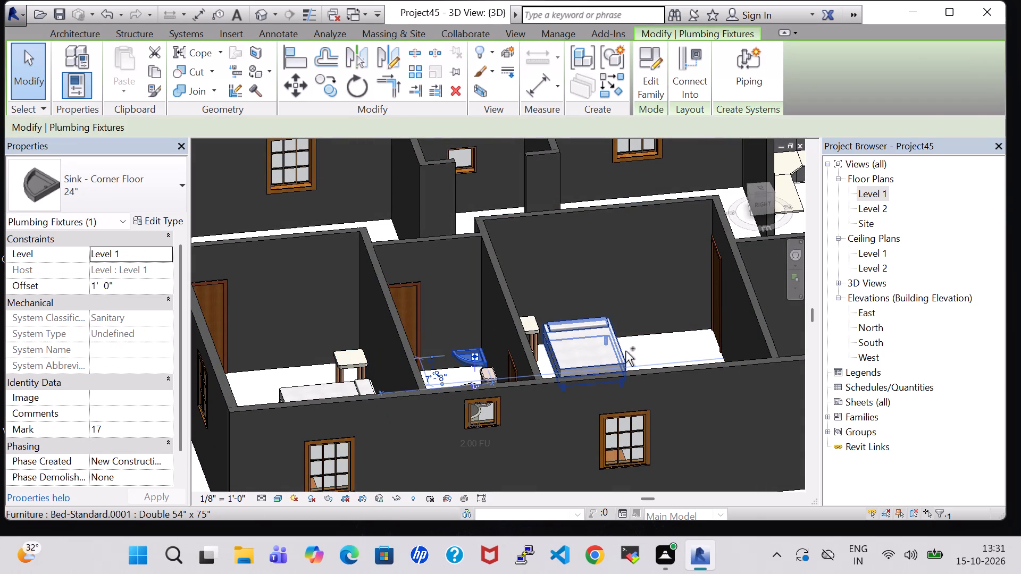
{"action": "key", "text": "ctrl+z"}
Set the offset of the corner sink in the western bathroom south of the middle bedroom to 2' 0".
{"action": "middle_click_drag", "start_coordinate": [482, 285], "coordinate": [486, 308], "text": "shift"}
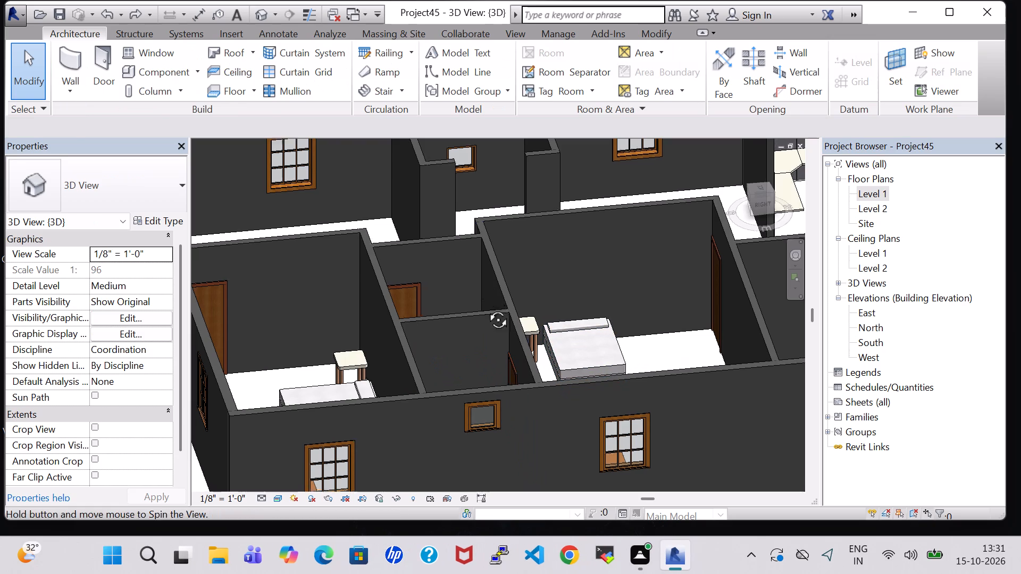
{"action": "middle_click_drag", "start_coordinate": [486, 308], "coordinate": [487, 370], "text": "shift"}
{"action": "left_click", "coordinate": [480, 394]}
{"action": "left_click", "coordinate": [470, 389]}
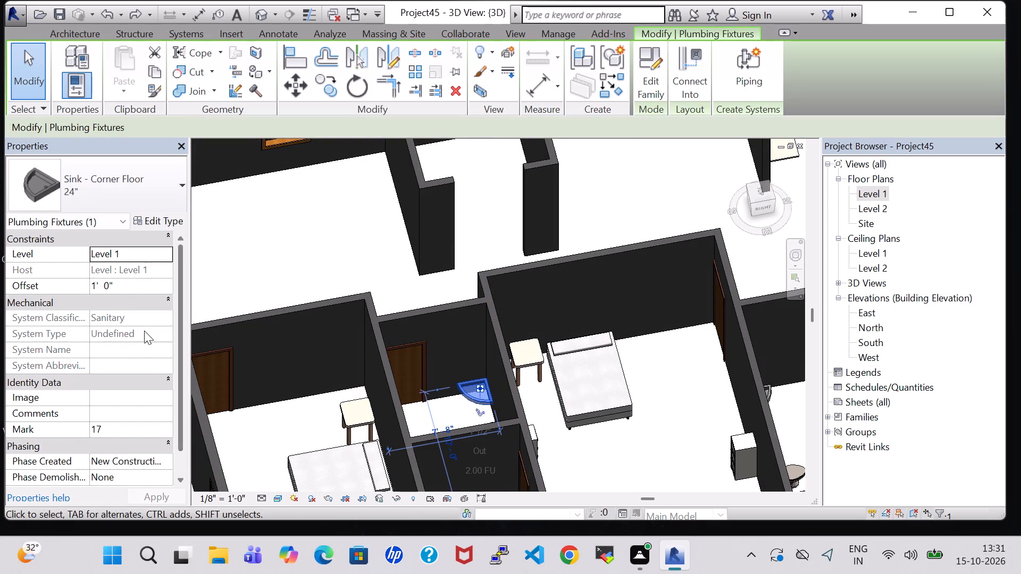
{"action": "left_click", "coordinate": [98, 287]}
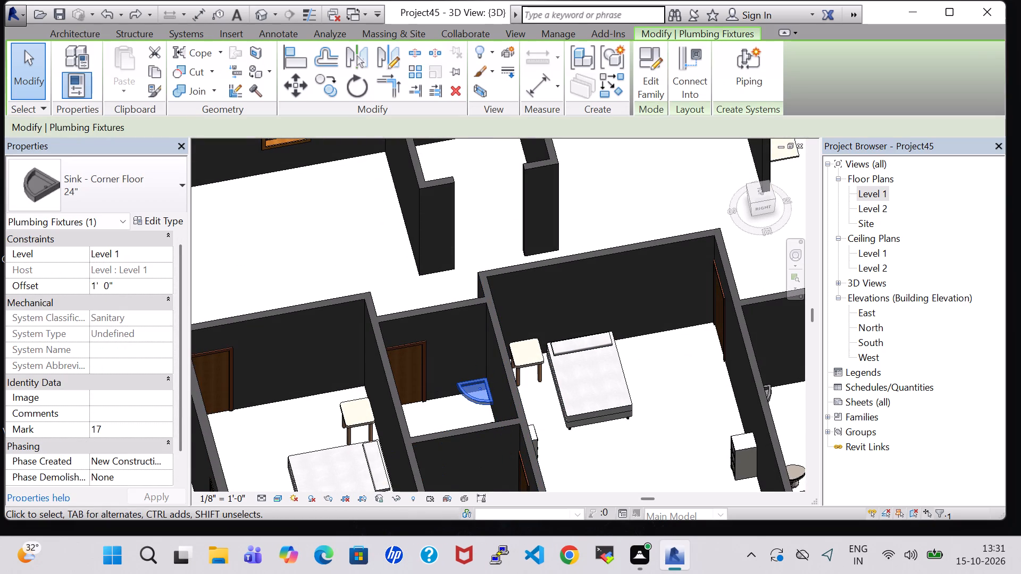
{"action": "left_click", "coordinate": [95, 287]}
{"action": "key", "text": "BackSpace"}
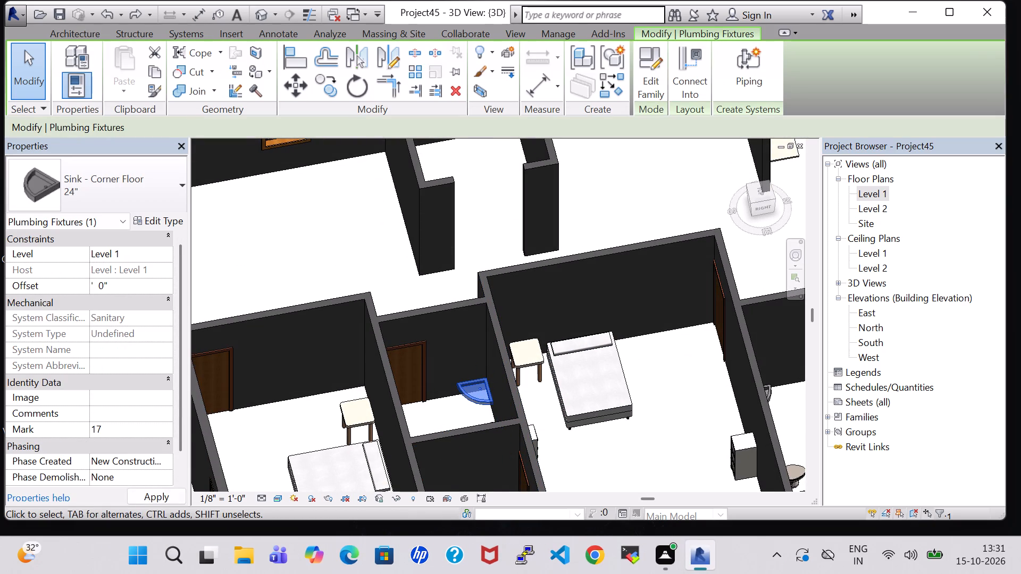
{"action": "key", "text": "2"}
{"action": "left_click", "coordinate": [158, 494]}
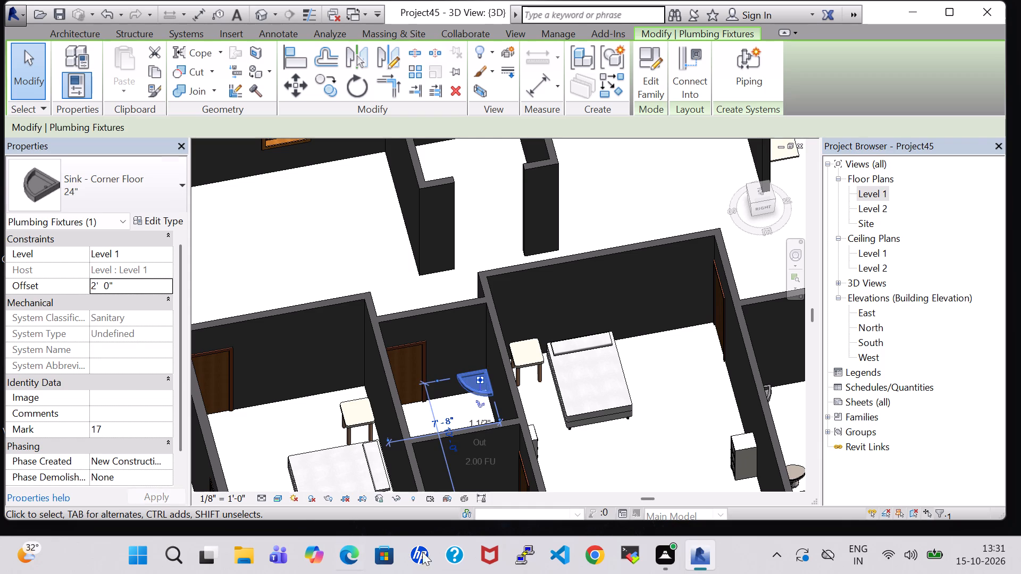
{"action": "left_click", "coordinate": [623, 459]}
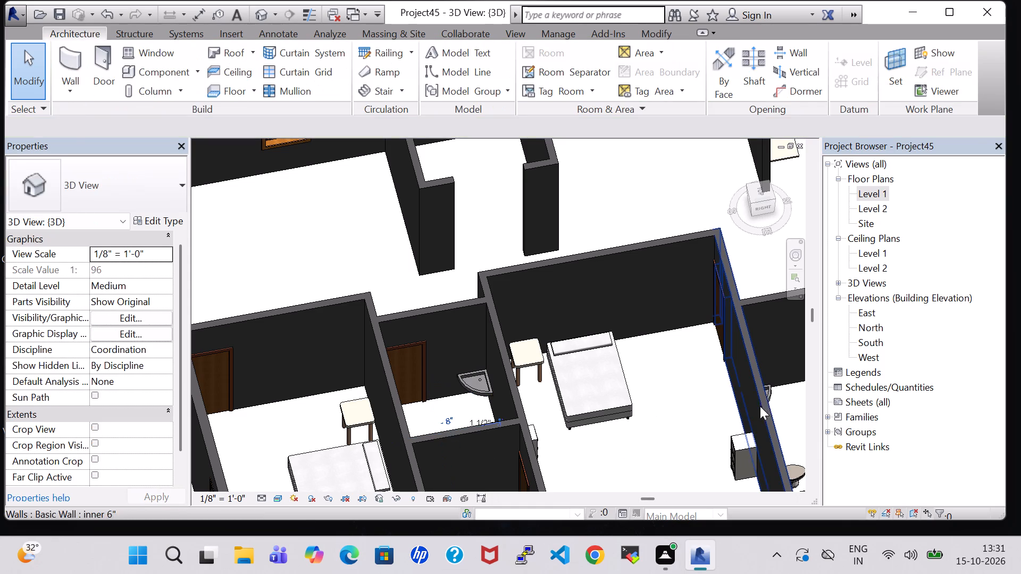
Set the offset of the 24" corner sink in the bathroom north of the middle bedroom to 2' 0".
{"action": "left_click", "coordinate": [772, 390]}
{"action": "left_click", "coordinate": [788, 417]}
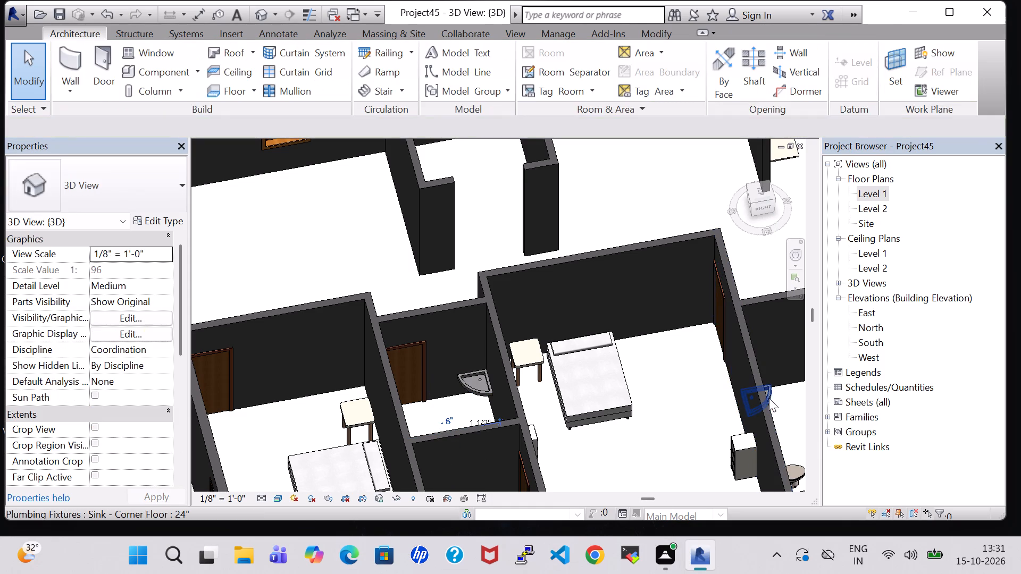
{"action": "left_click", "coordinate": [769, 395]}
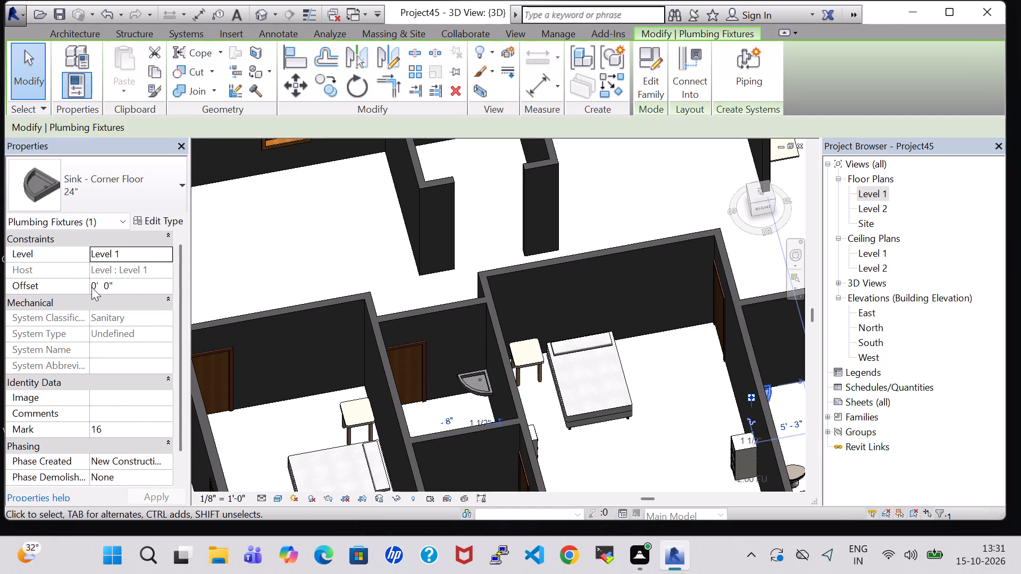
{"action": "left_click", "coordinate": [96, 289]}
{"action": "left_click", "coordinate": [96, 289]}
{"action": "key", "text": "BackSpace"}
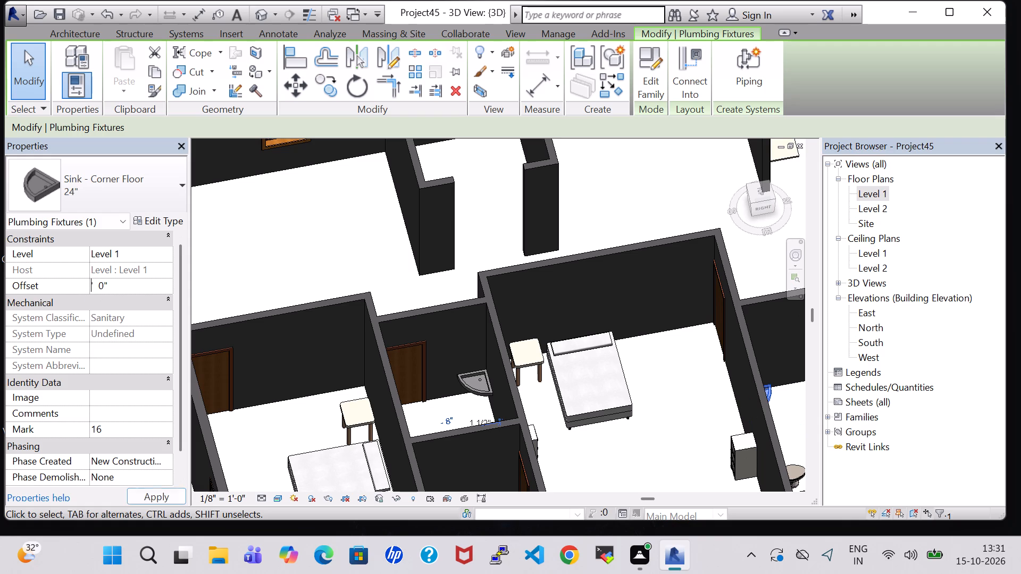
{"action": "key", "text": "2"}
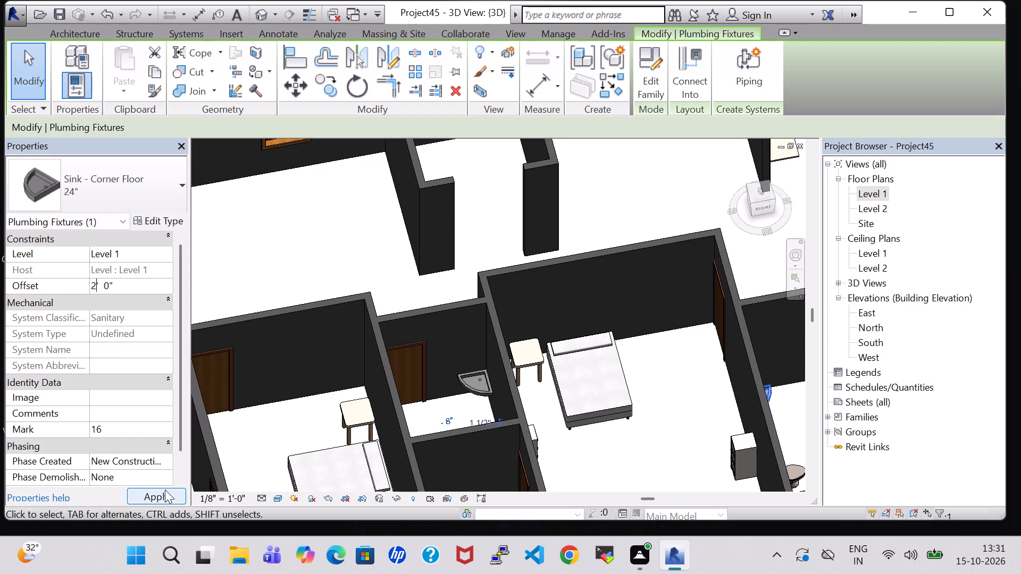
{"action": "left_click", "coordinate": [165, 493]}
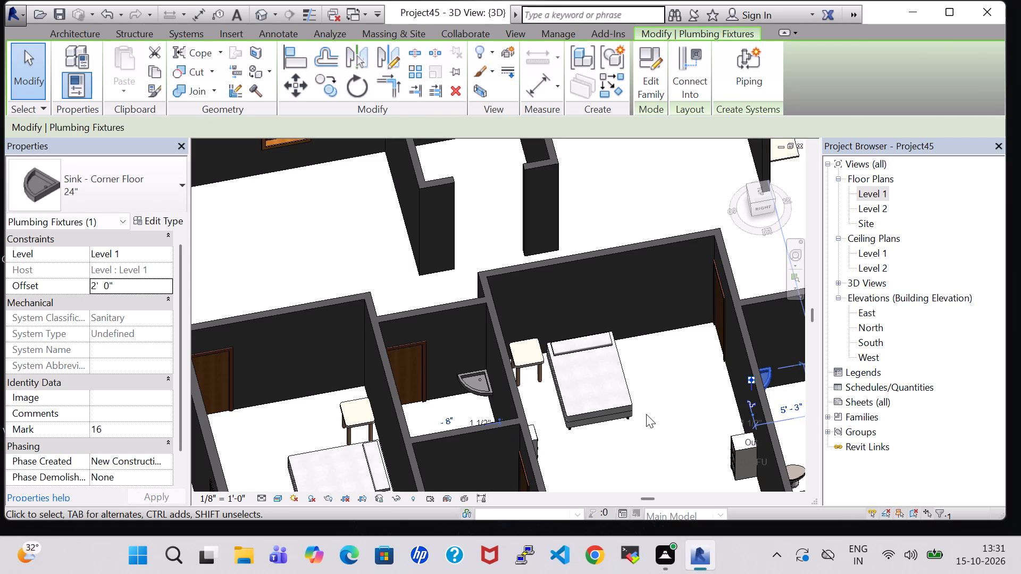
{"action": "left_click", "coordinate": [646, 414]}
Set the offset of the 24" corner sink in the eastern bathroom south of the middle bedroom to 2' 0".
{"action": "middle_click_drag", "start_coordinate": [649, 411], "coordinate": [564, 383], "text": "shift"}
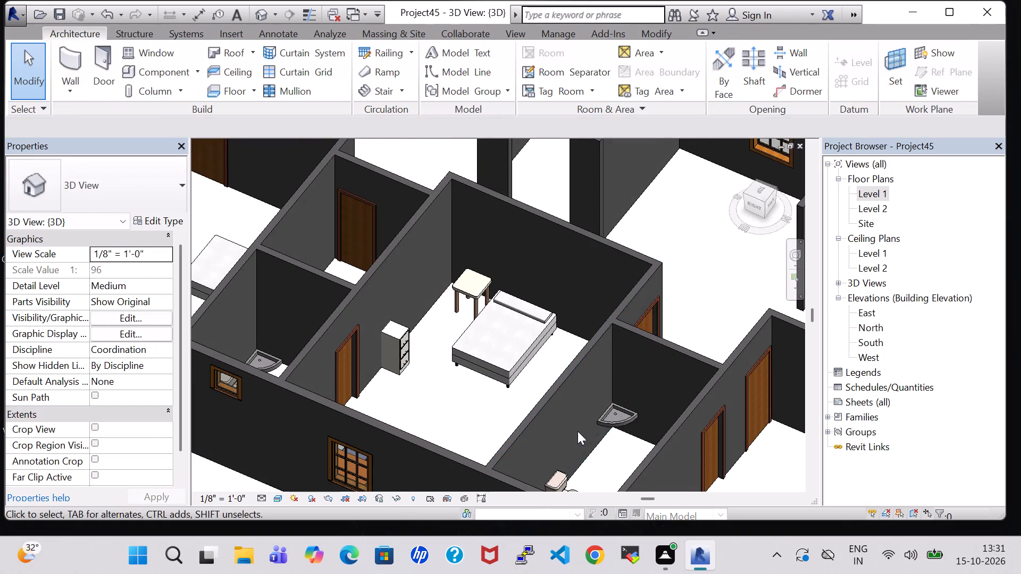
{"action": "middle_click_drag", "start_coordinate": [584, 456], "coordinate": [466, 273]}
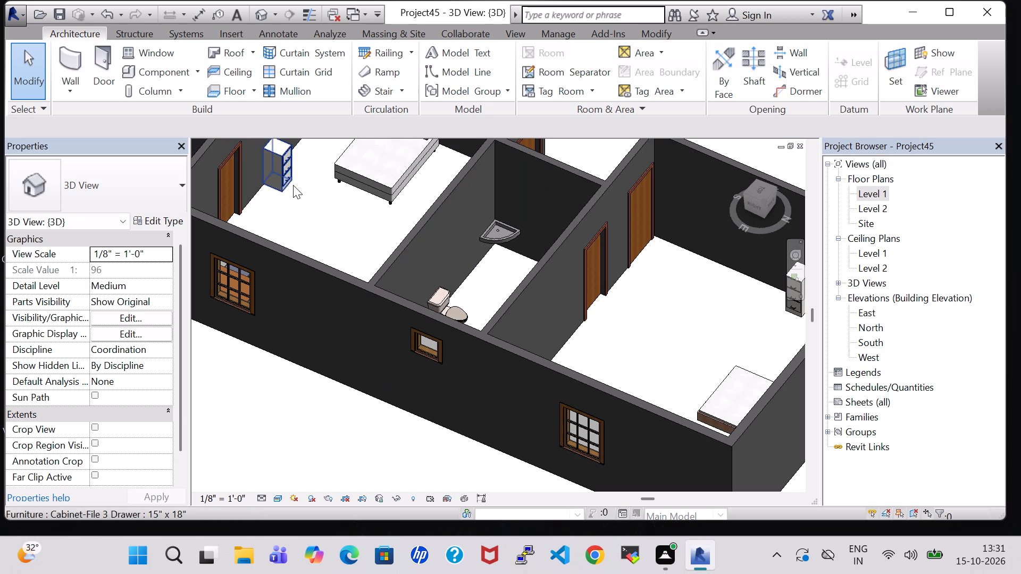
{"action": "middle_click_drag", "start_coordinate": [309, 226], "coordinate": [360, 311], "text": "shift"}
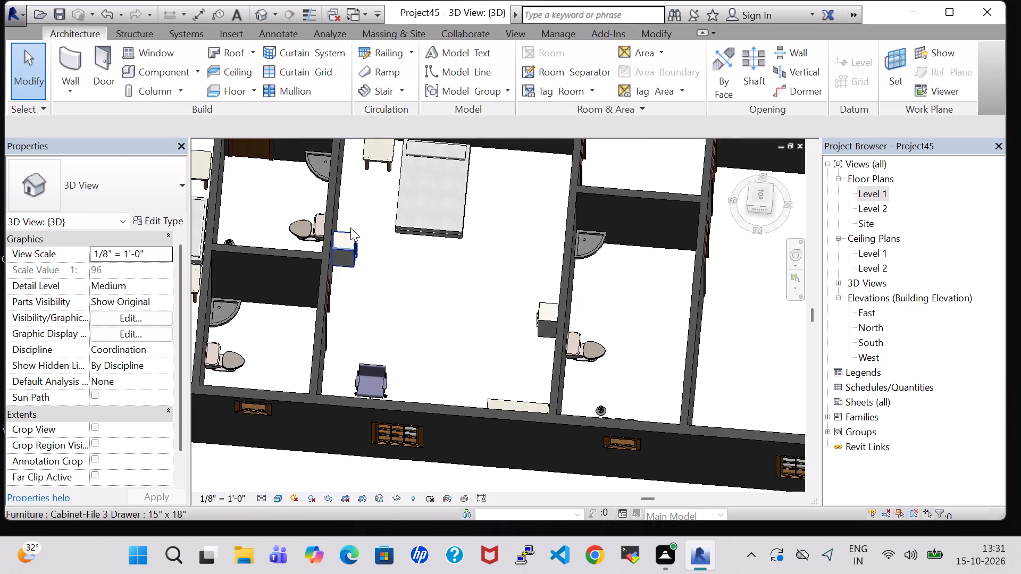
{"action": "left_click", "coordinate": [225, 312]}
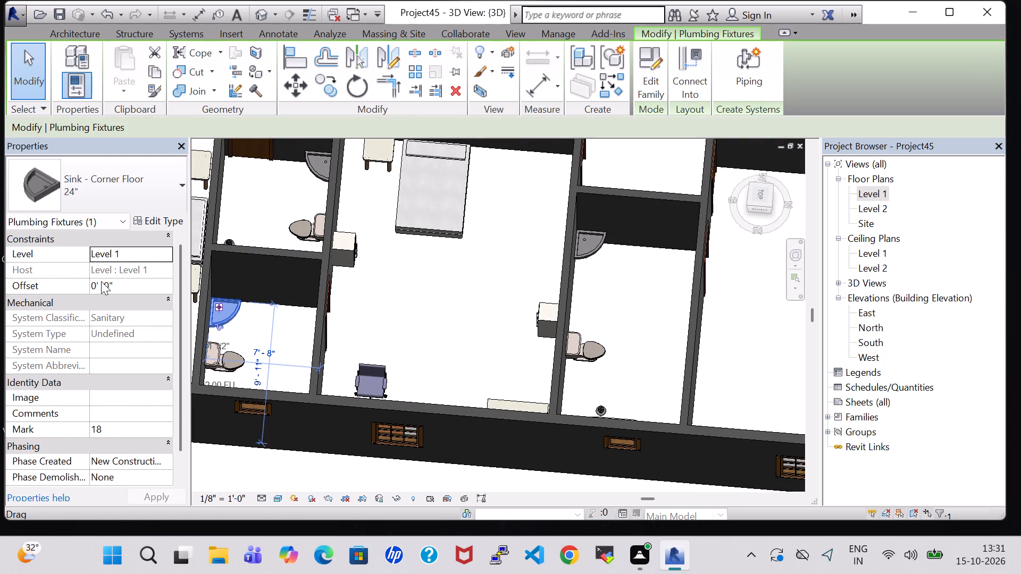
{"action": "left_click", "coordinate": [101, 281]}
{"action": "left_click", "coordinate": [96, 283]}
{"action": "key", "text": "BackSpace"}
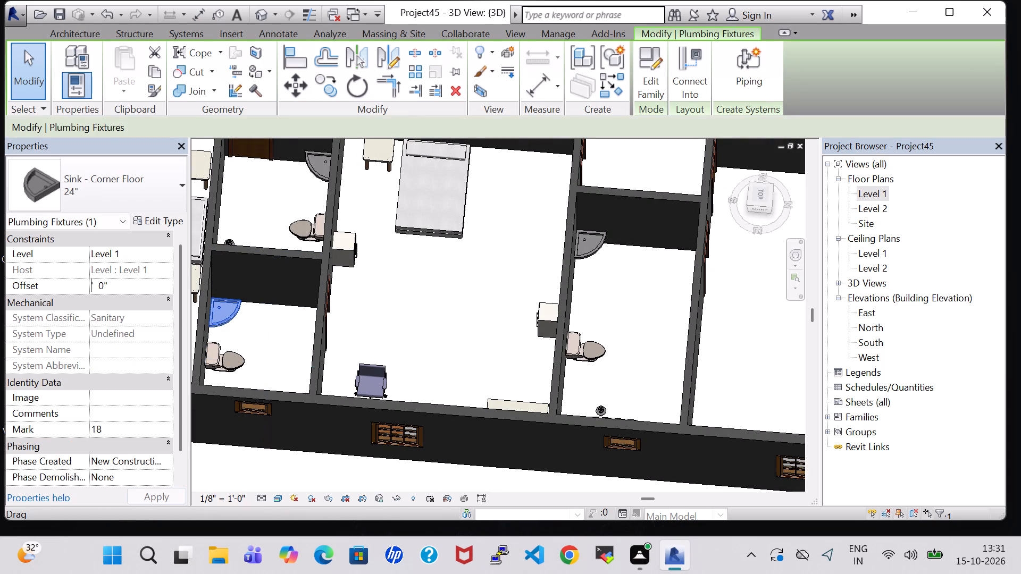
{"action": "key", "text": "2"}
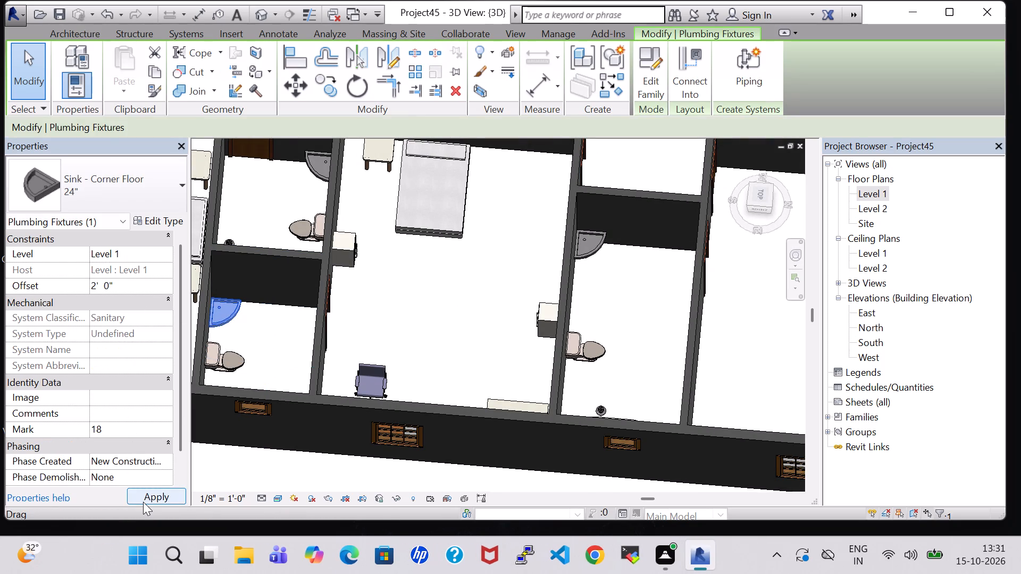
{"action": "left_click", "coordinate": [143, 502]}
{"action": "left_click", "coordinate": [419, 310]}
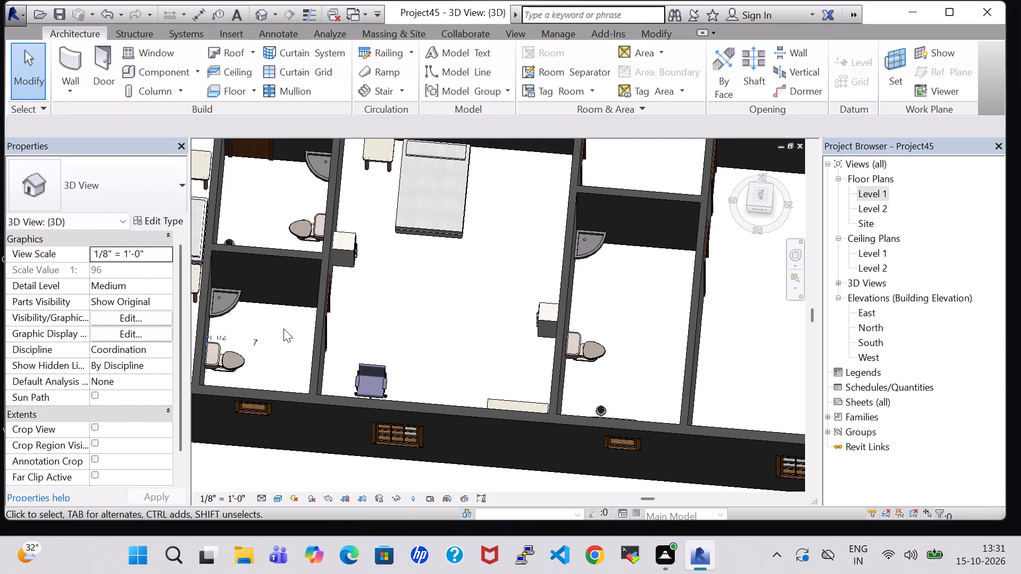
Check the offset of each bathroom's corner sink from the Level 1 floor plan.
{"action": "middle_click_drag", "start_coordinate": [283, 328], "coordinate": [261, 253], "text": "shift"}
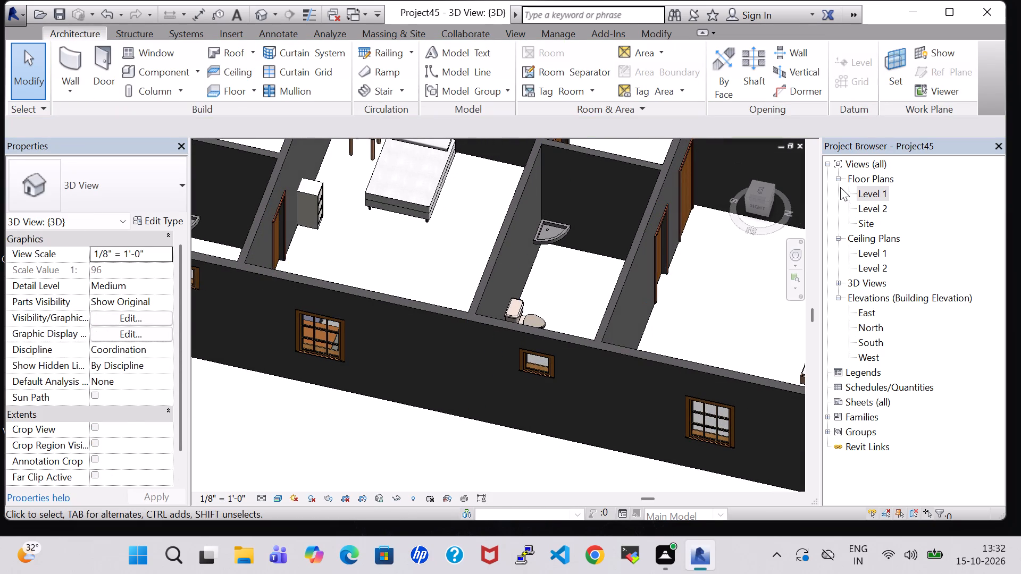
{"action": "double_click", "coordinate": [864, 189]}
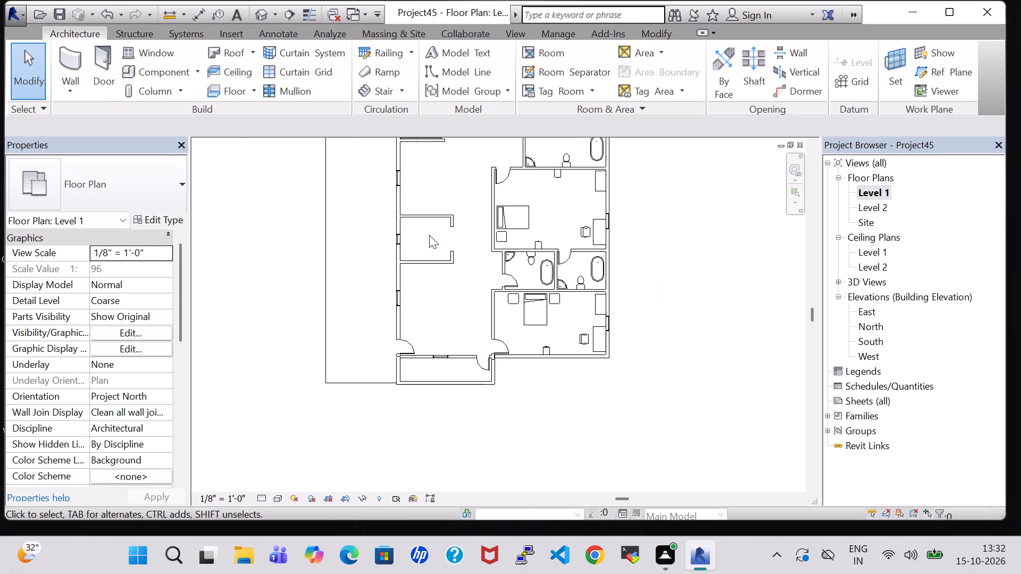
{"action": "scroll", "coordinate": [415, 237], "scroll_direction": "up", "scroll_amount": 5}
{"action": "scroll", "coordinate": [415, 237], "scroll_direction": "down", "scroll_amount": 2}
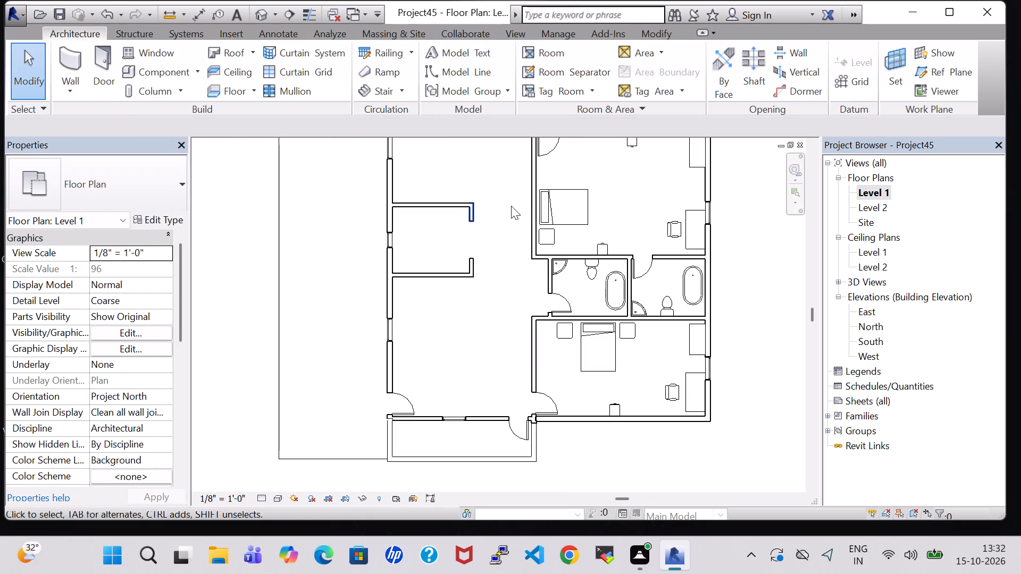
{"action": "middle_click_drag", "start_coordinate": [640, 187], "coordinate": [580, 256]}
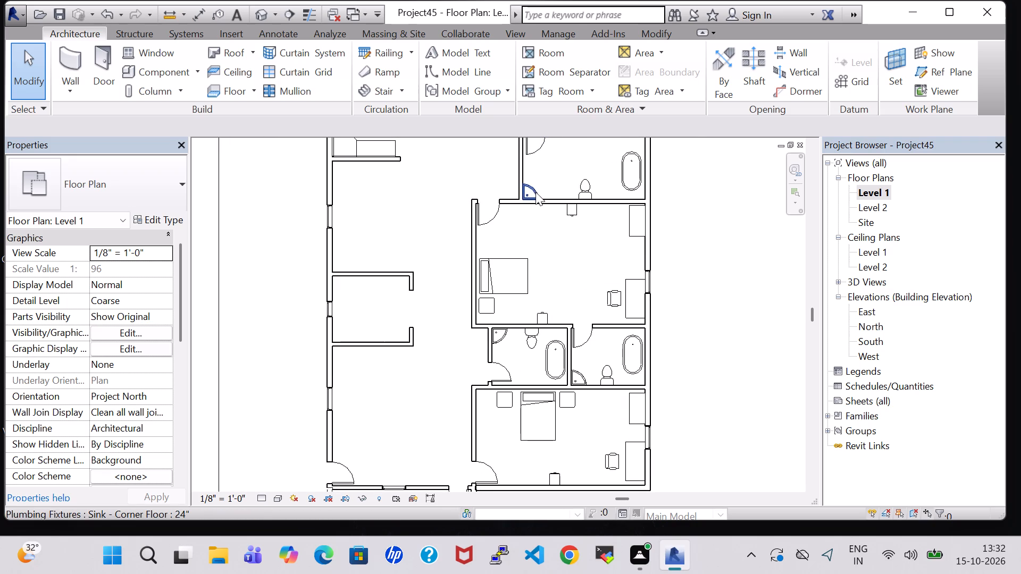
{"action": "left_click", "coordinate": [535, 192]}
{"action": "left_click", "coordinate": [758, 248]}
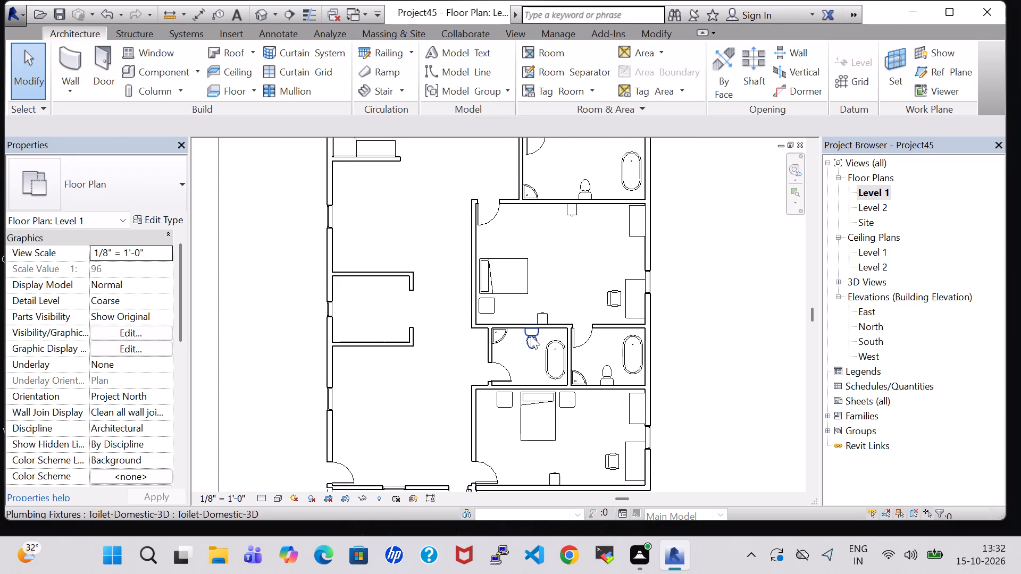
{"action": "left_click", "coordinate": [499, 337]}
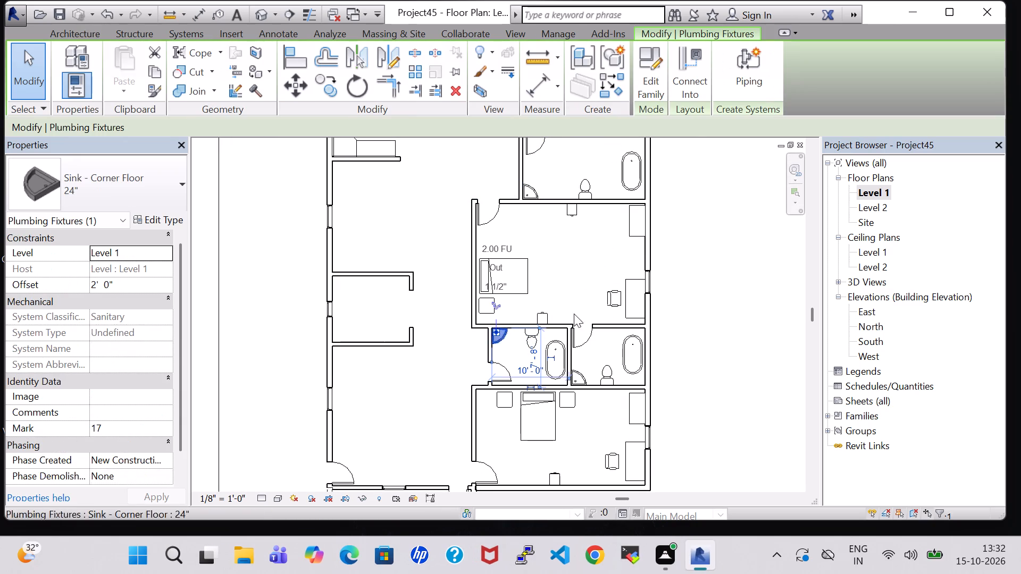
{"action": "left_click", "coordinate": [717, 299]}
{"action": "left_click", "coordinate": [584, 373]}
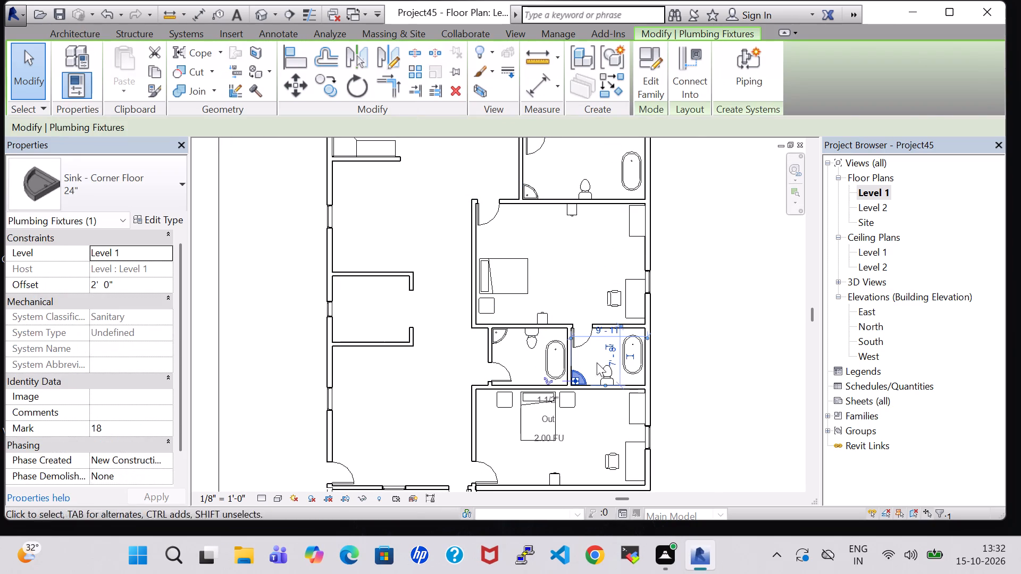
{"action": "left_click", "coordinate": [719, 309]}
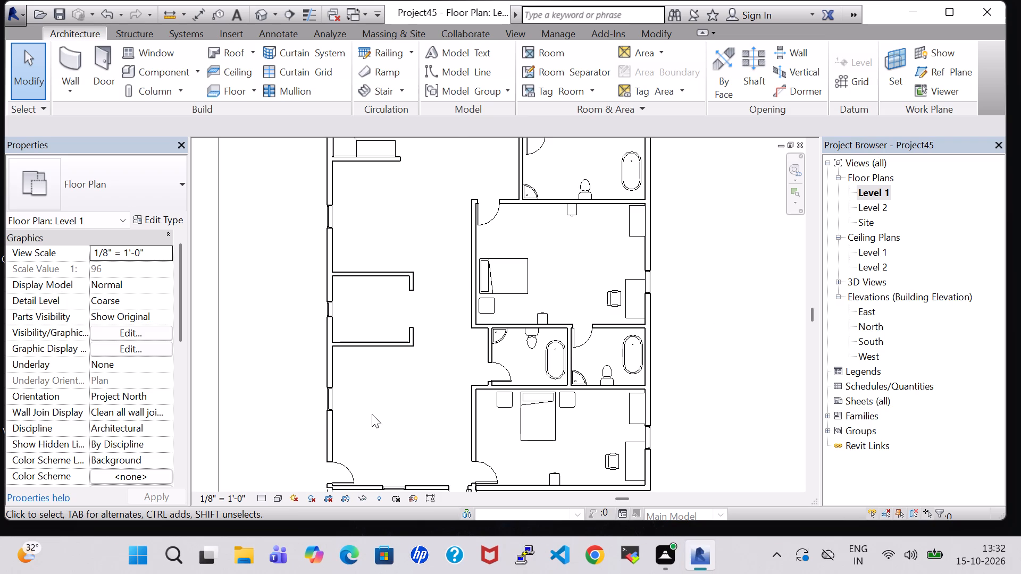
In the 3D view, nudge the 3-drawer file cabinet by the southern bedroom's south wall westward, clear of the window.
{"action": "scroll", "coordinate": [372, 414], "scroll_direction": "down", "scroll_amount": 2}
{"action": "middle_click_drag", "start_coordinate": [372, 414], "coordinate": [426, 299]}
{"action": "middle_click", "coordinate": [433, 289]}
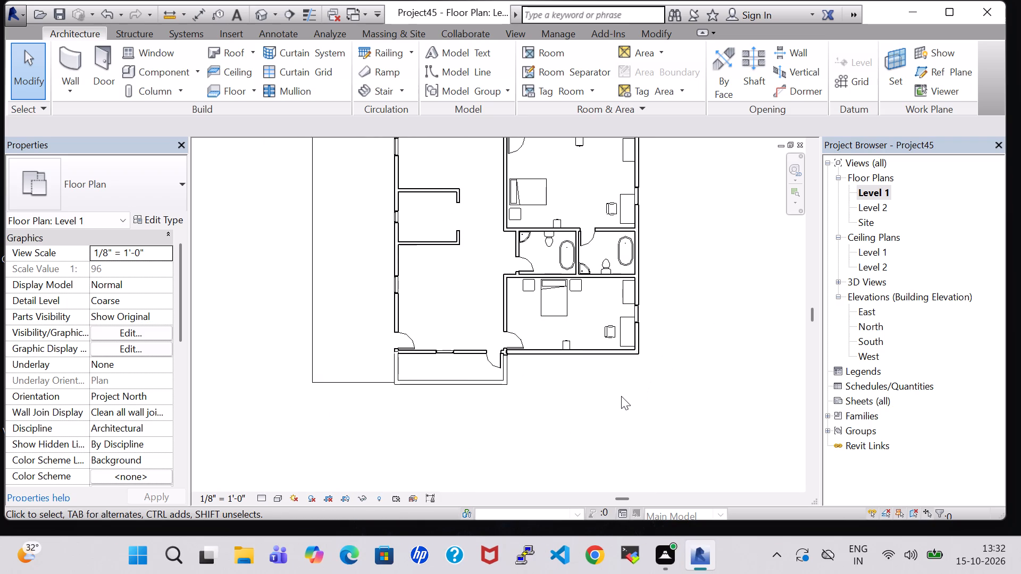
{"action": "middle_click_drag", "start_coordinate": [621, 396], "coordinate": [587, 282], "text": "shift"}
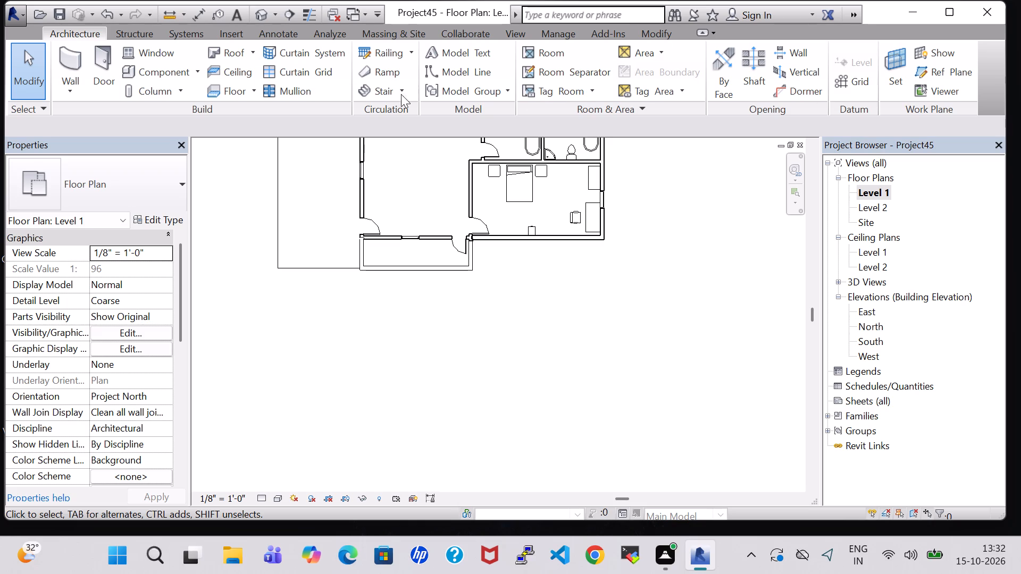
{"action": "left_click", "coordinate": [255, 19]}
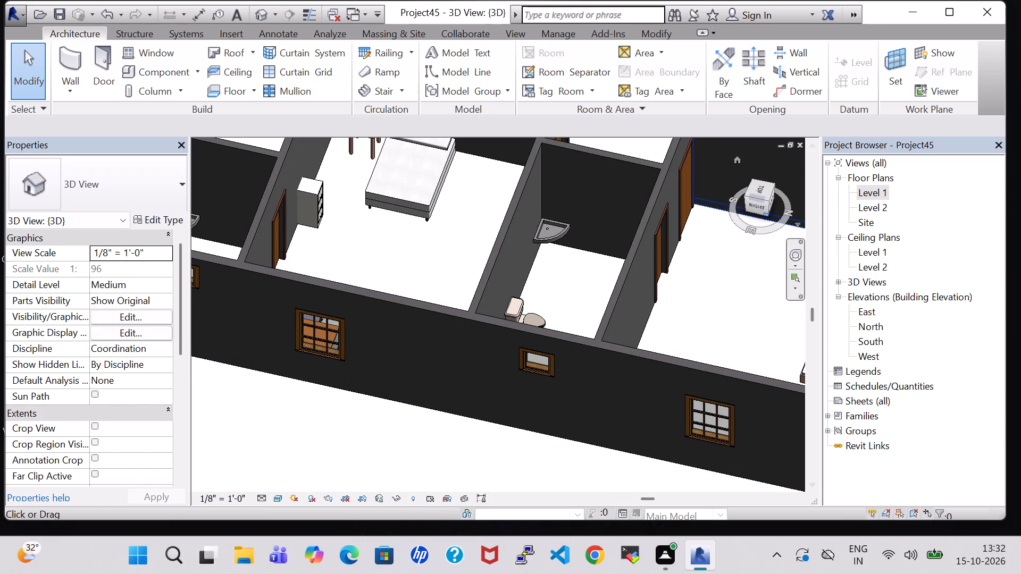
{"action": "scroll", "coordinate": [582, 406], "scroll_direction": "down", "scroll_amount": 7}
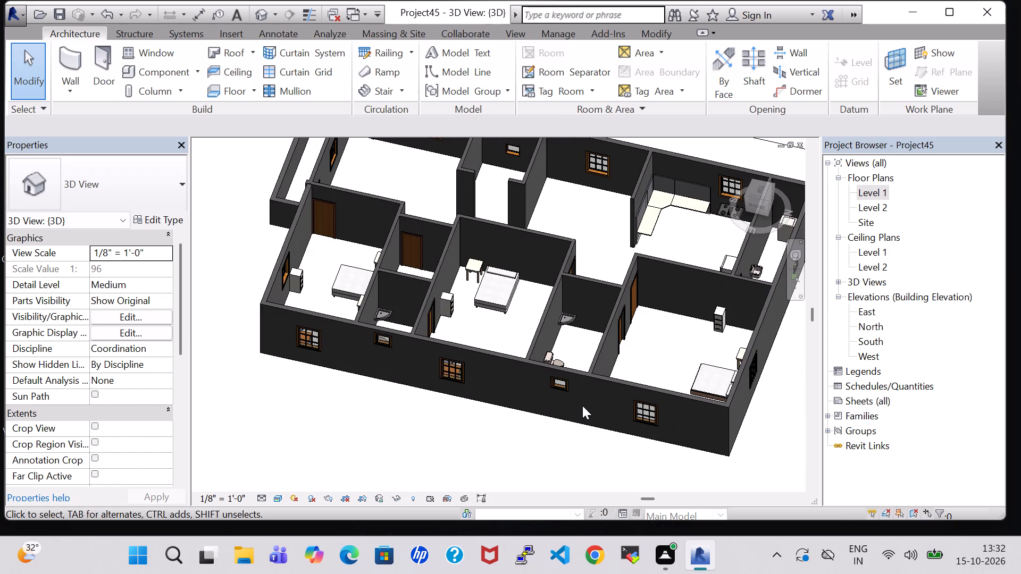
{"action": "middle_click", "coordinate": [338, 405], "text": "shift"}
{"action": "scroll", "coordinate": [343, 393], "scroll_direction": "up", "scroll_amount": 2}
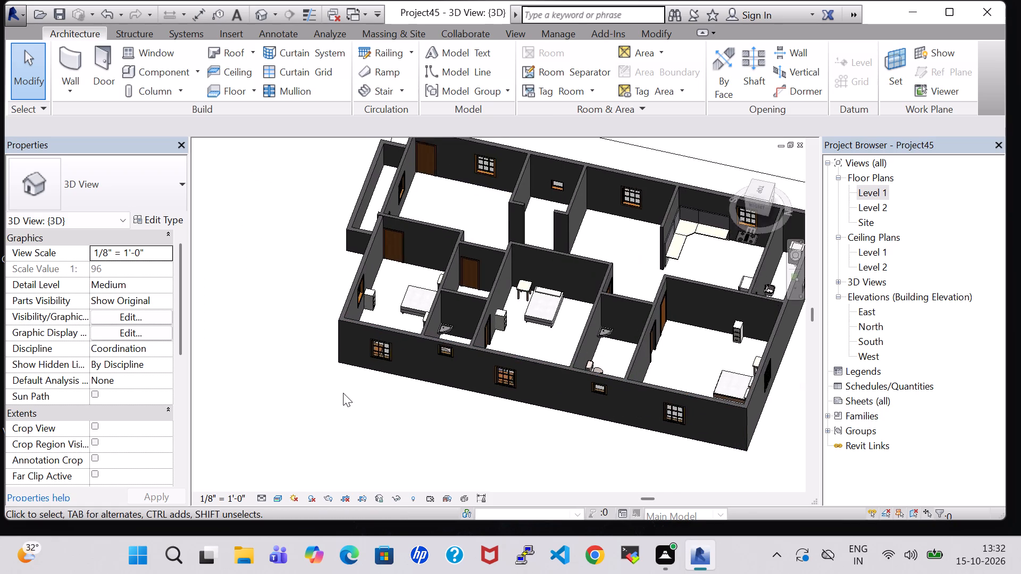
{"action": "scroll", "coordinate": [343, 393], "scroll_direction": "up", "scroll_amount": 4}
{"action": "left_click", "coordinate": [403, 217]}
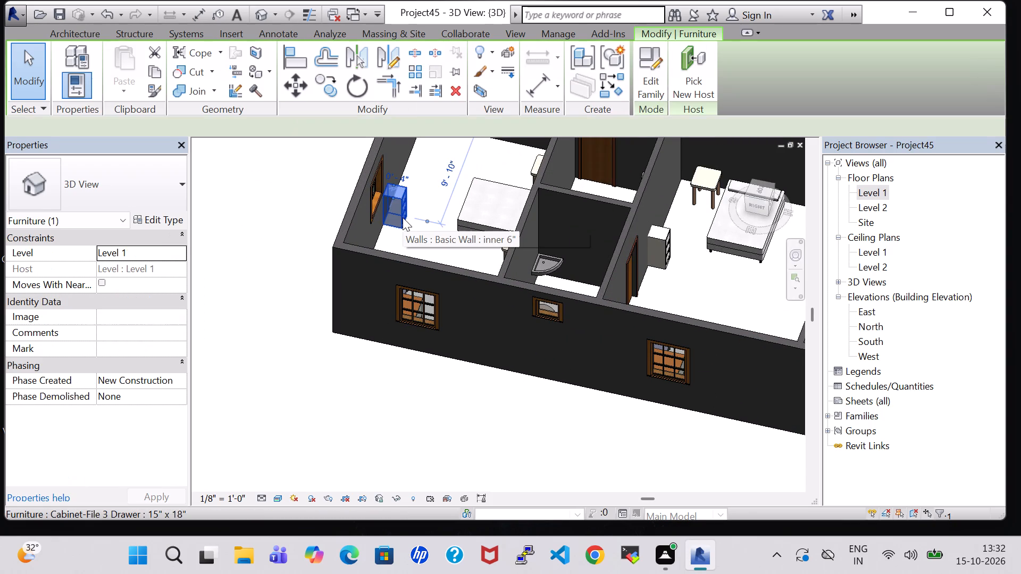
{"action": "key", "text": "Up"}
{"action": "key", "text": "Up"}
{"action": "key", "text": "Up"}
{"action": "key", "text": "Up"}
{"action": "key", "text": "Up"}
{"action": "key", "text": "Up"}
{"action": "key", "text": "Up"}
{"action": "key", "text": "Up"}
{"action": "key", "text": "Up"}
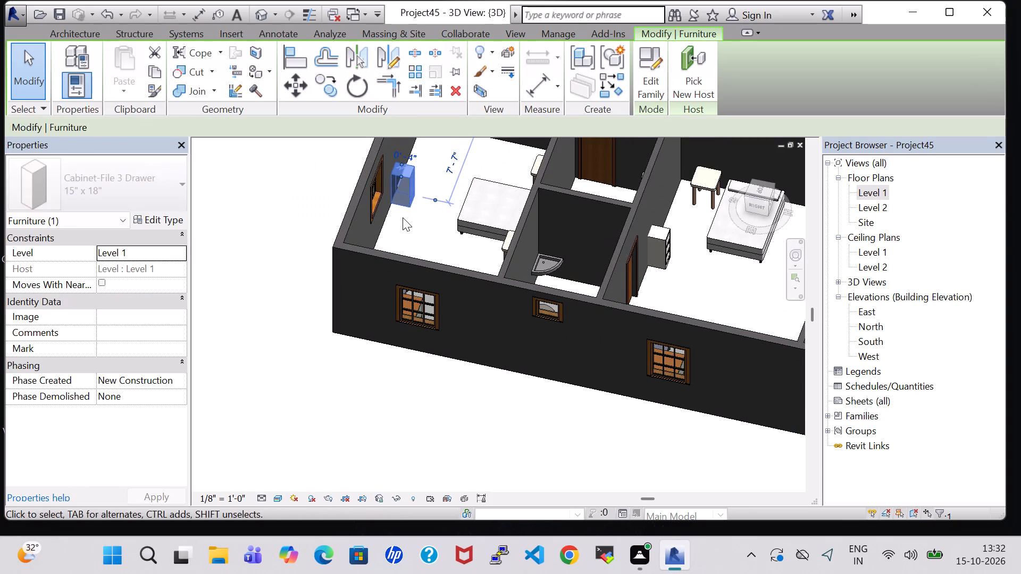
{"action": "key", "text": "Up"}
{"action": "key", "text": "Up"}
{"action": "left_click", "coordinate": [299, 216]}
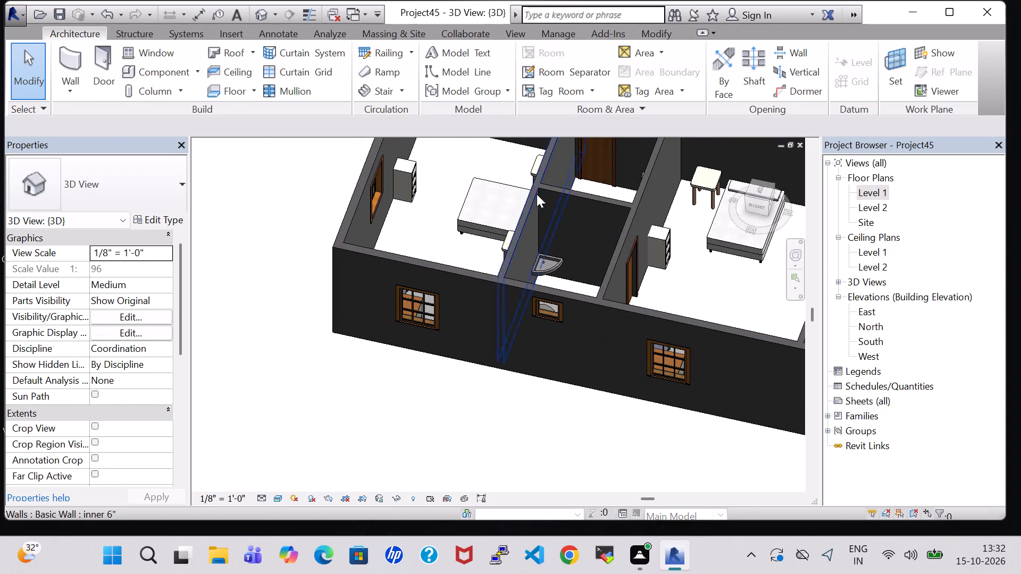
Examine the building in 3D from the front, including the floor drains below the walls, and the rooms from above.
{"action": "left_click", "coordinate": [733, 200]}
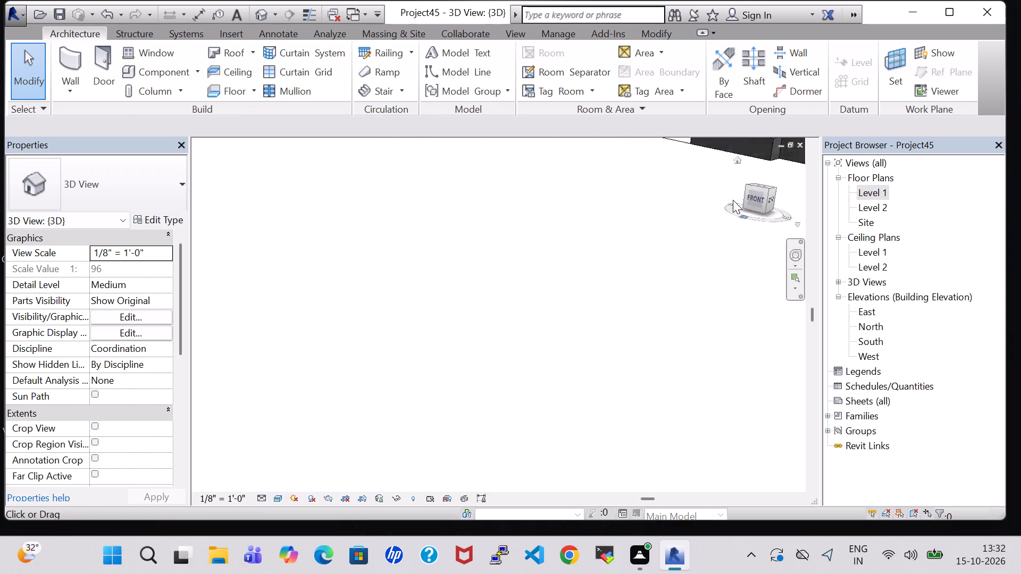
{"action": "scroll", "coordinate": [627, 297], "scroll_direction": "up", "scroll_amount": 7}
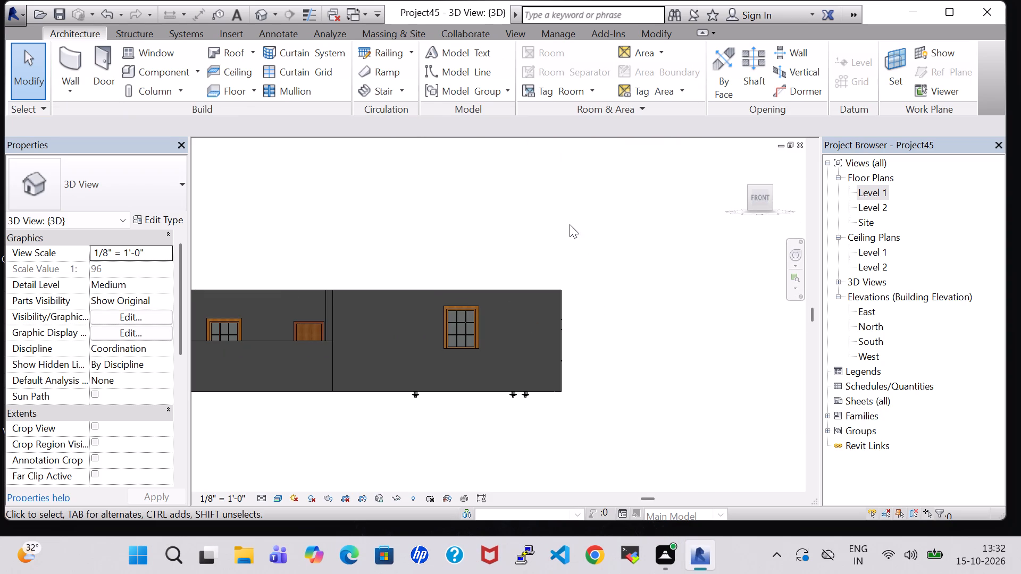
{"action": "scroll", "coordinate": [569, 236], "scroll_direction": "up", "scroll_amount": 7}
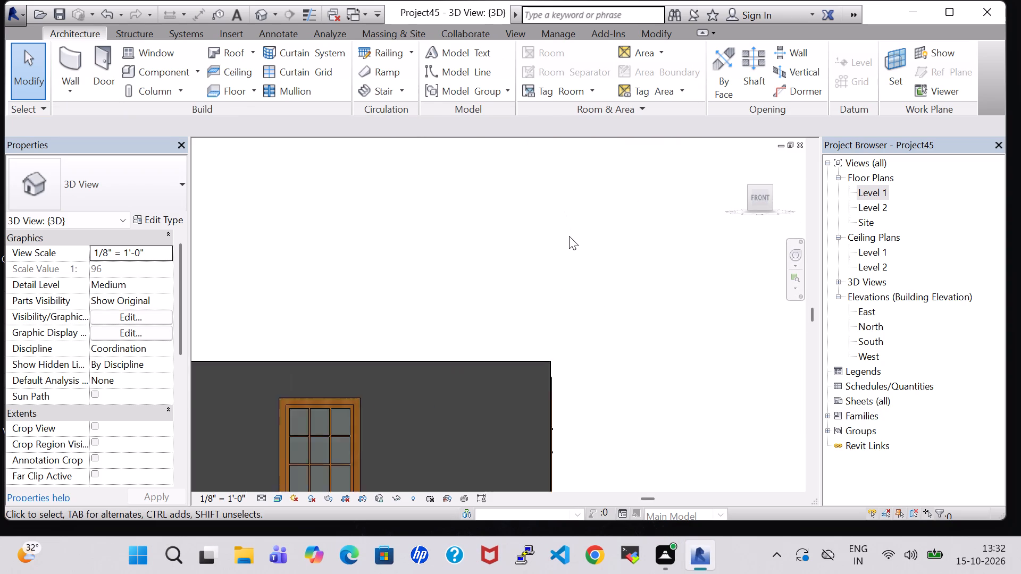
{"action": "scroll", "coordinate": [569, 236], "scroll_direction": "up", "scroll_amount": 1}
{"action": "middle_click_drag", "start_coordinate": [630, 437], "coordinate": [638, 182]}
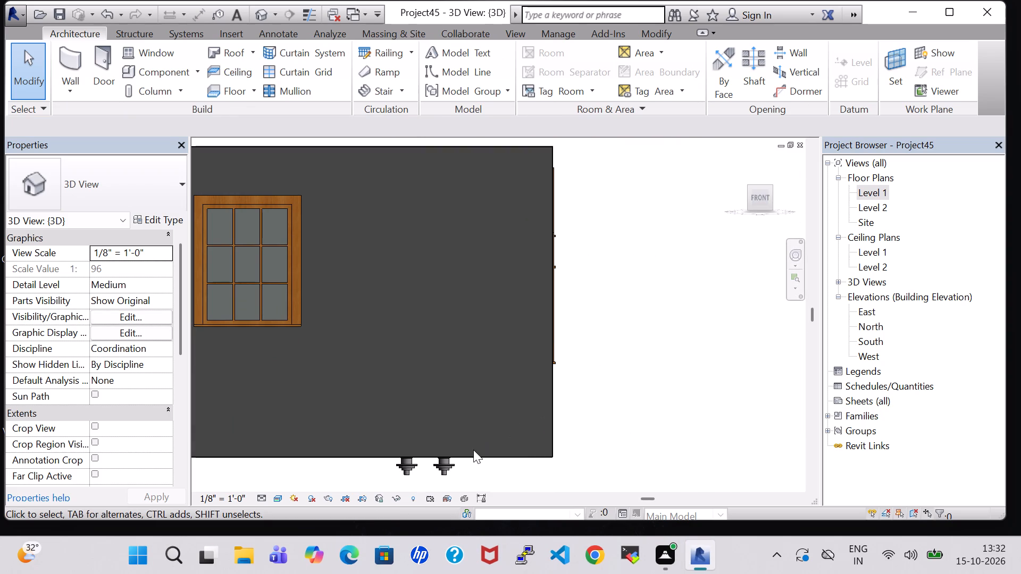
{"action": "scroll", "coordinate": [562, 440], "scroll_direction": "up", "scroll_amount": 3}
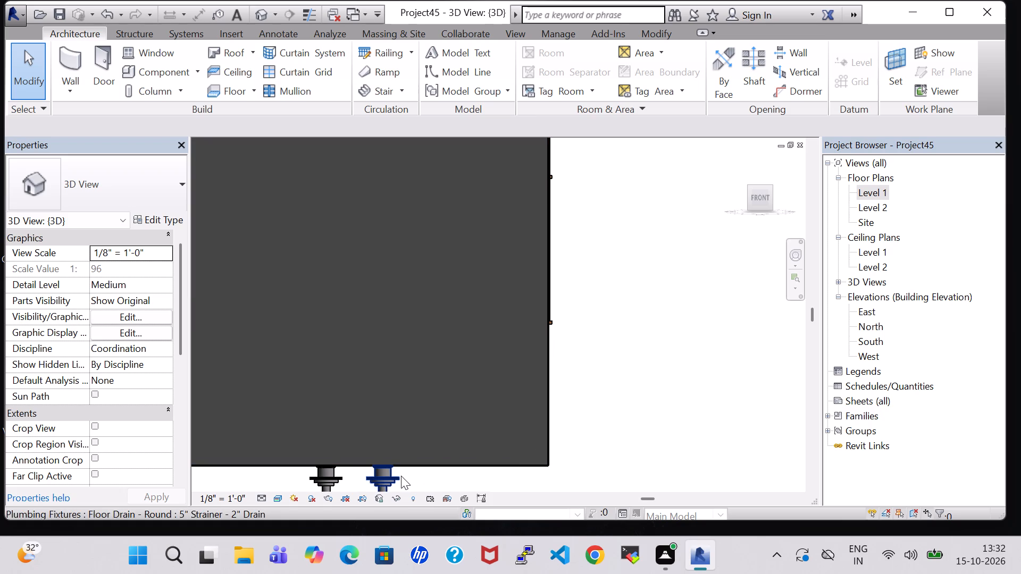
{"action": "scroll", "coordinate": [604, 412], "scroll_direction": "down", "scroll_amount": 12}
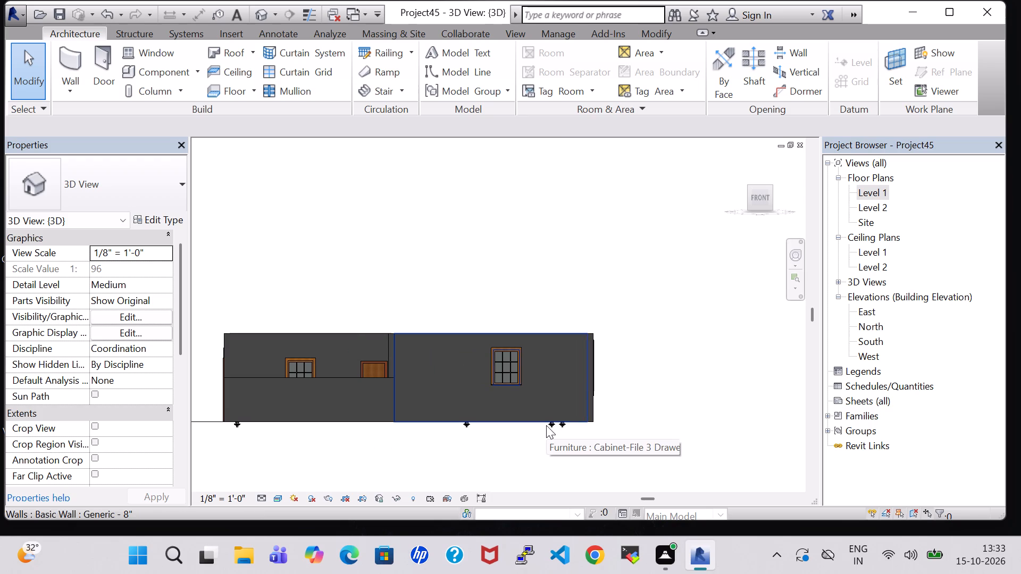
{"action": "middle_click_drag", "start_coordinate": [530, 263], "coordinate": [537, 319], "text": "shift"}
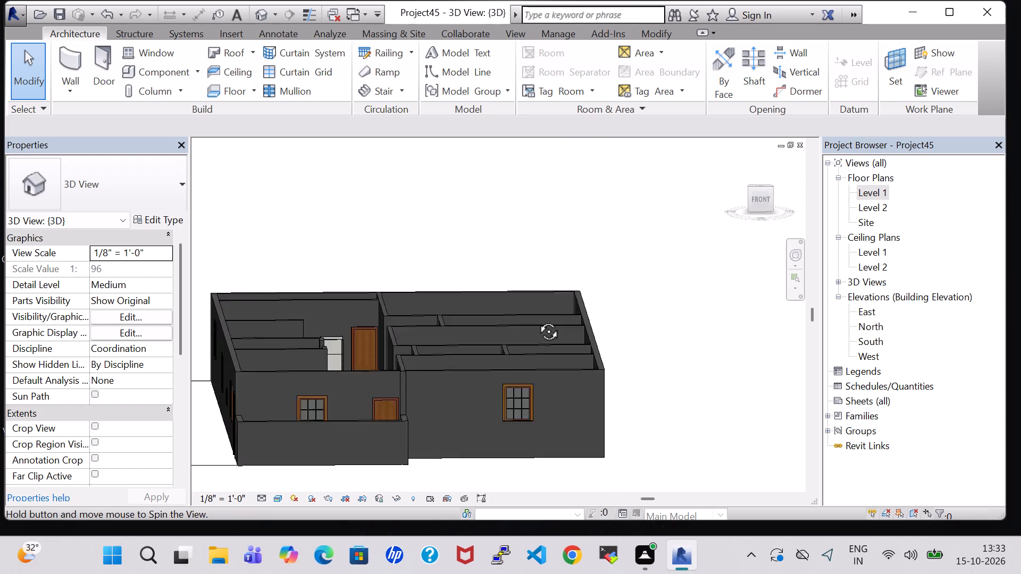
{"action": "middle_click_drag", "start_coordinate": [537, 319], "coordinate": [530, 508], "text": "shift"}
{"action": "middle_click_drag", "start_coordinate": [605, 412], "coordinate": [605, 303]}
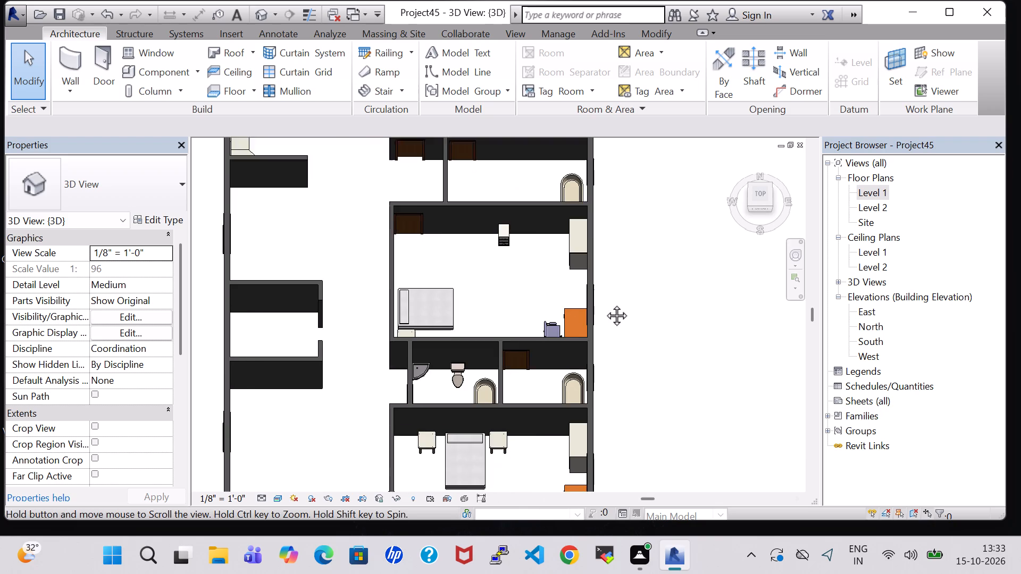
{"action": "middle_click_drag", "start_coordinate": [605, 303], "coordinate": [604, 283]}
{"action": "middle_click_drag", "start_coordinate": [635, 309], "coordinate": [635, 386]}
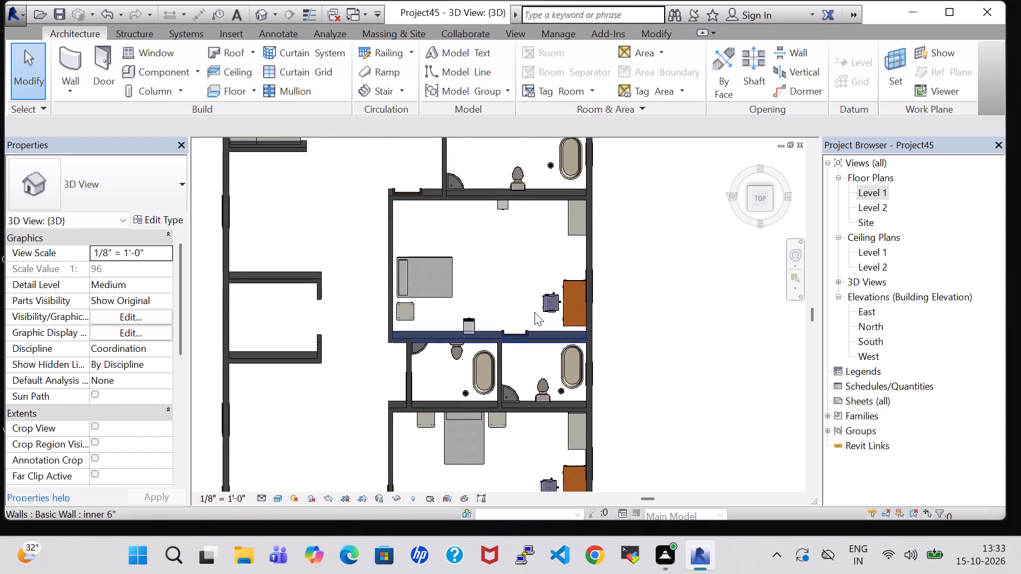
{"action": "left_click", "coordinate": [758, 223]}
Return to the Level 1 floor plan and review the layout of the southern rooms.
{"action": "double_click", "coordinate": [873, 195]}
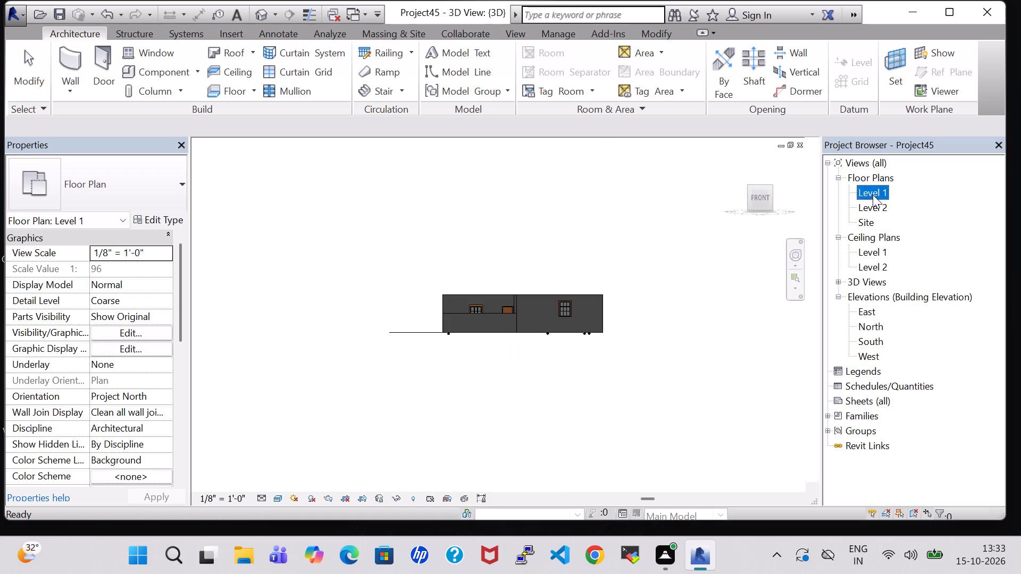
{"action": "middle_click_drag", "start_coordinate": [662, 222], "coordinate": [666, 402]}
{"action": "scroll", "coordinate": [662, 222], "scroll_direction": "up", "scroll_amount": 1}
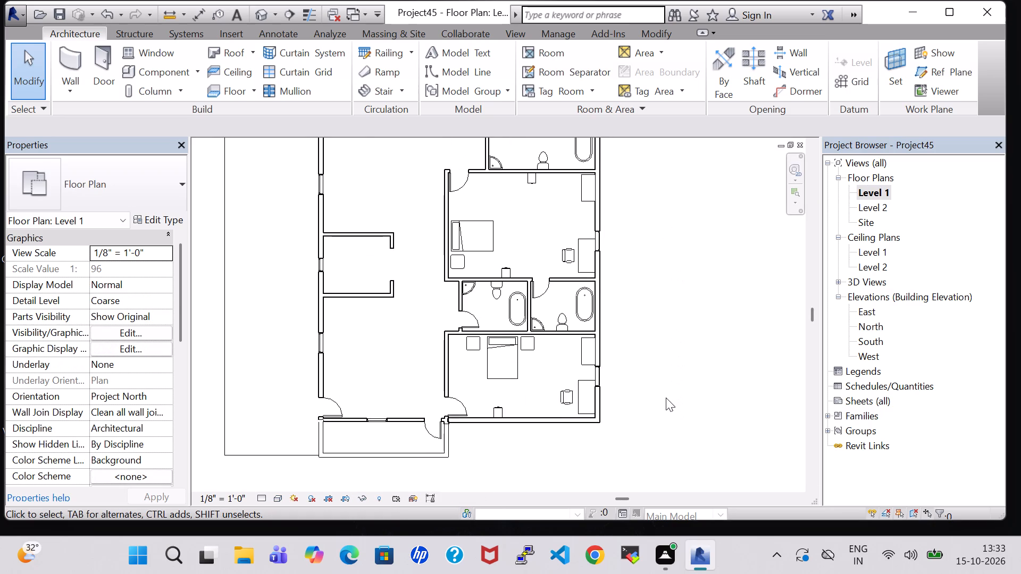
{"action": "scroll", "coordinate": [666, 398], "scroll_direction": "down", "scroll_amount": 1}
{"action": "middle_click_drag", "start_coordinate": [666, 398], "coordinate": [716, 333]}
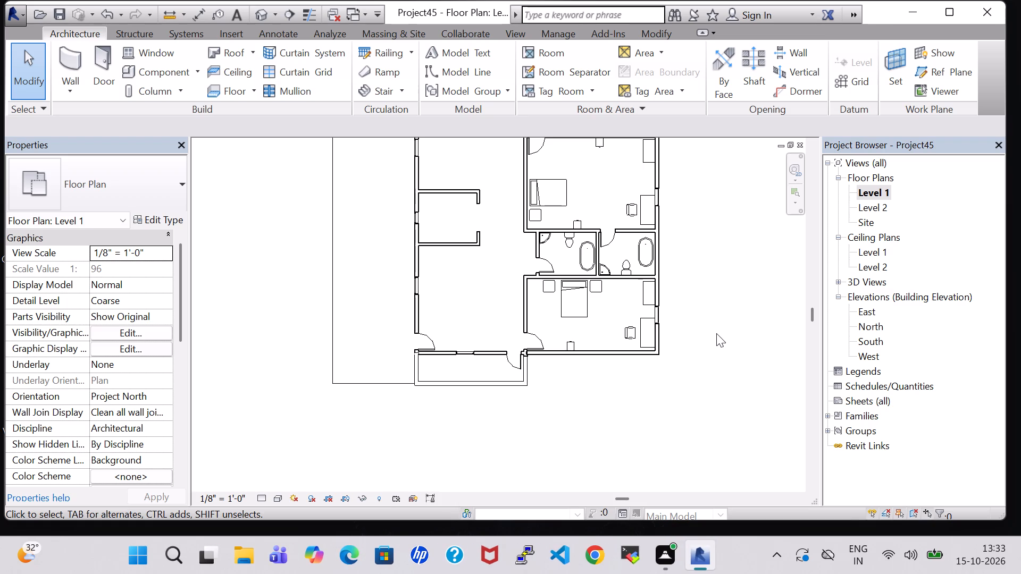
Load the Sofa-Corbu seating family and place one sofa against the north partition wall of the southwest living room.
{"action": "middle_click_drag", "start_coordinate": [387, 476], "coordinate": [497, 480]}
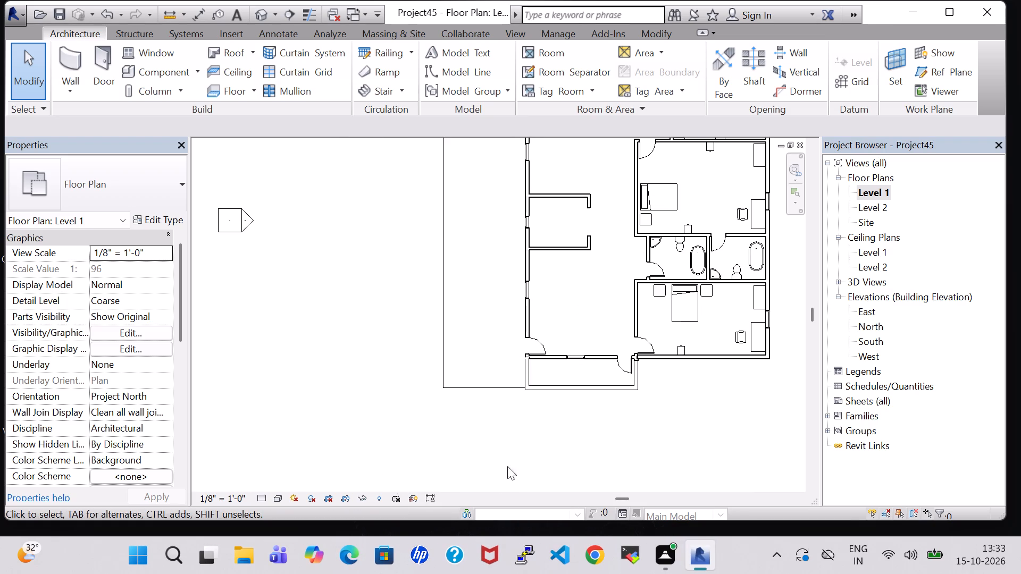
{"action": "left_click", "coordinate": [150, 63]}
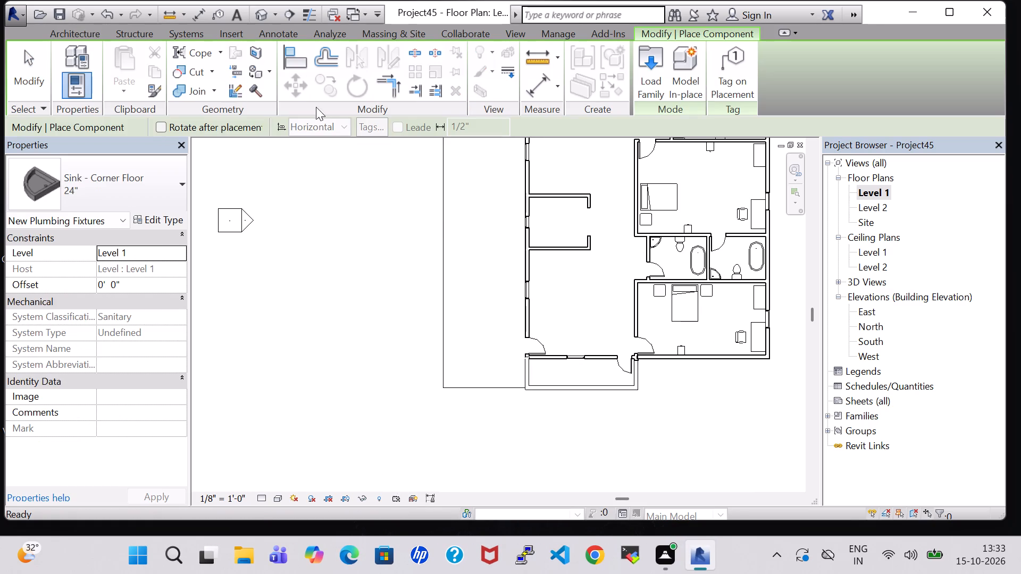
{"action": "left_click", "coordinate": [645, 68]}
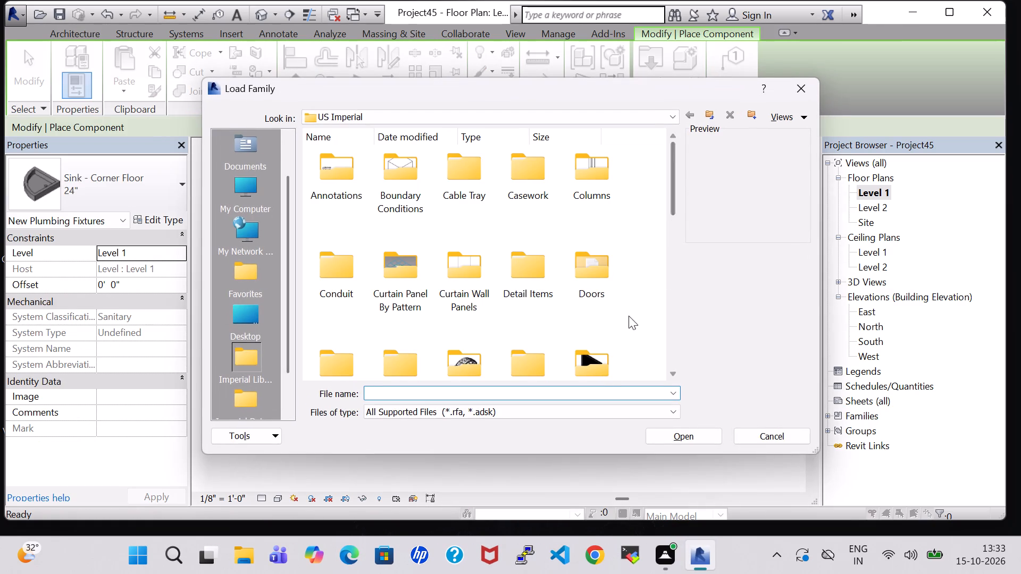
{"action": "double_click", "coordinate": [587, 377]}
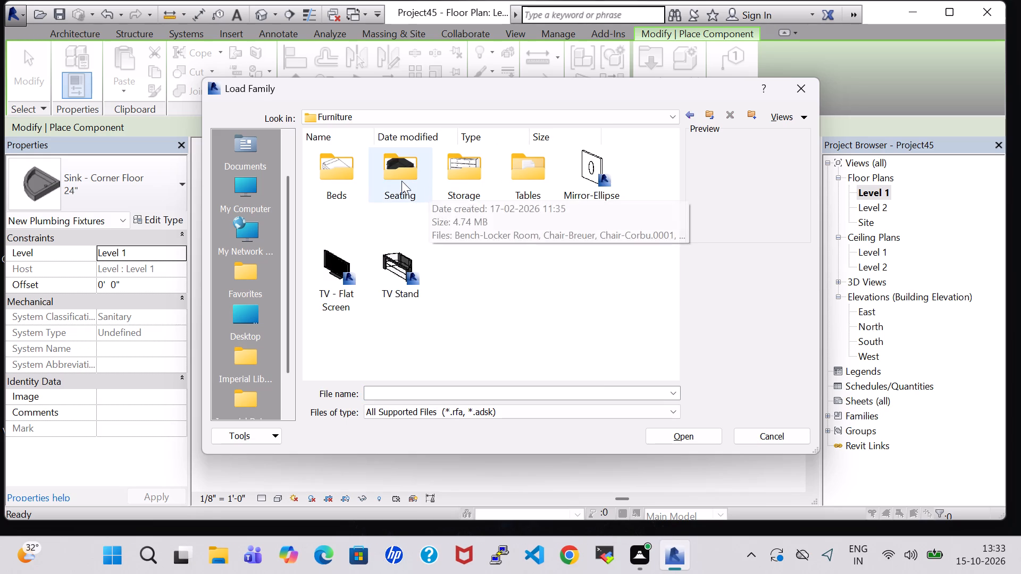
{"action": "double_click", "coordinate": [399, 181]}
{"action": "left_click", "coordinate": [465, 355]}
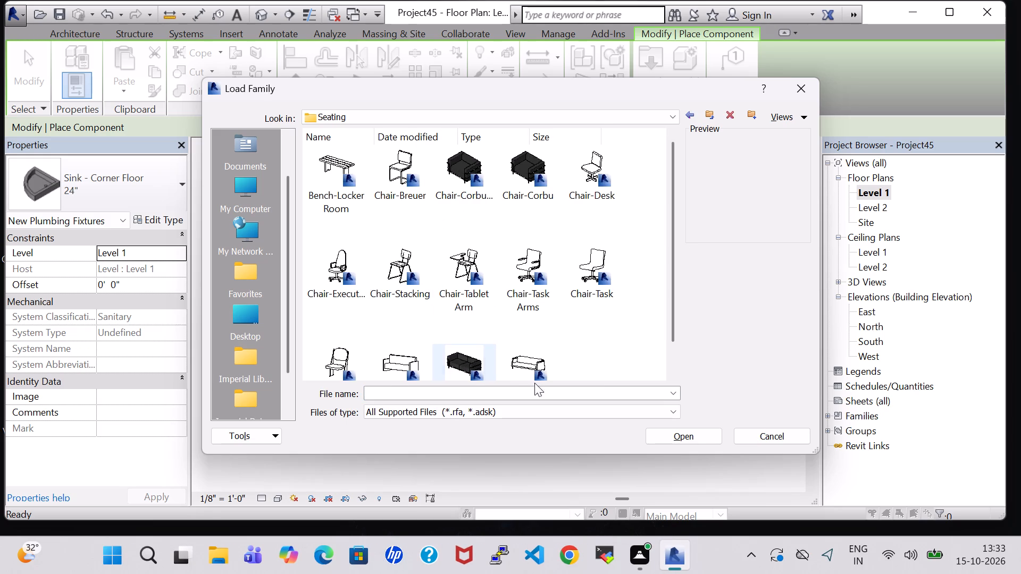
{"action": "left_click", "coordinate": [700, 442]}
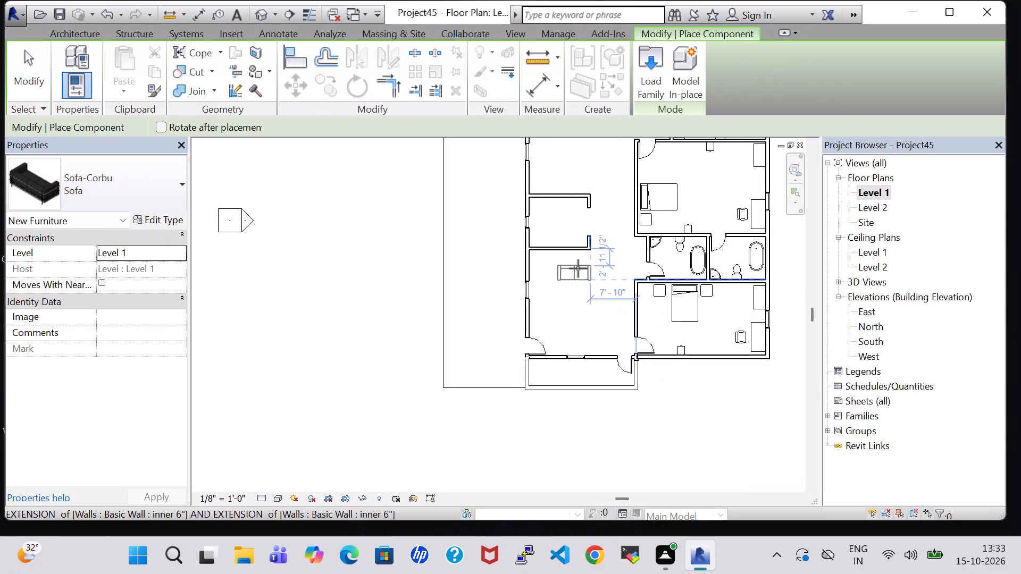
{"action": "scroll", "coordinate": [574, 264], "scroll_direction": "up", "scroll_amount": 3}
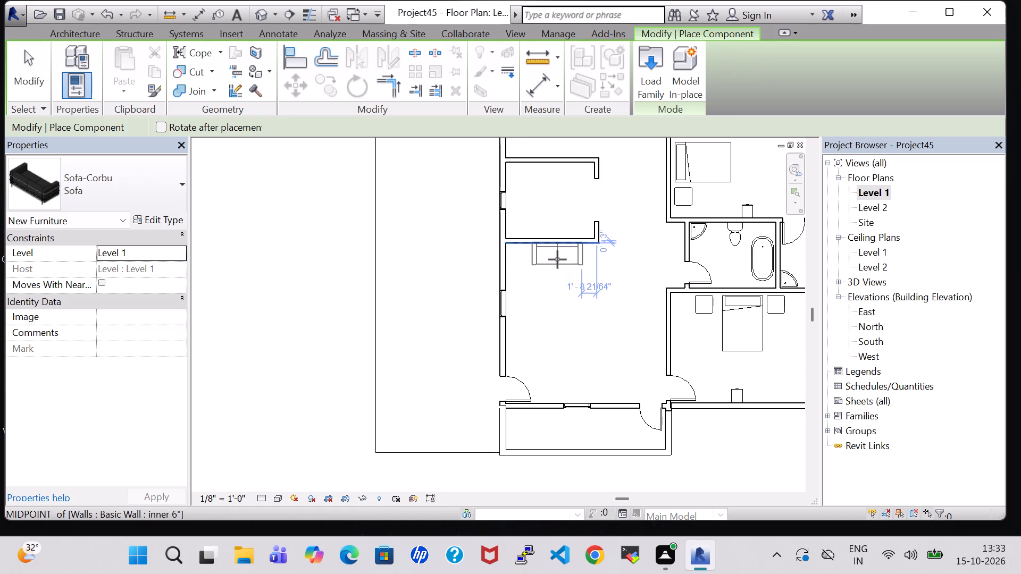
{"action": "left_click", "coordinate": [557, 259]}
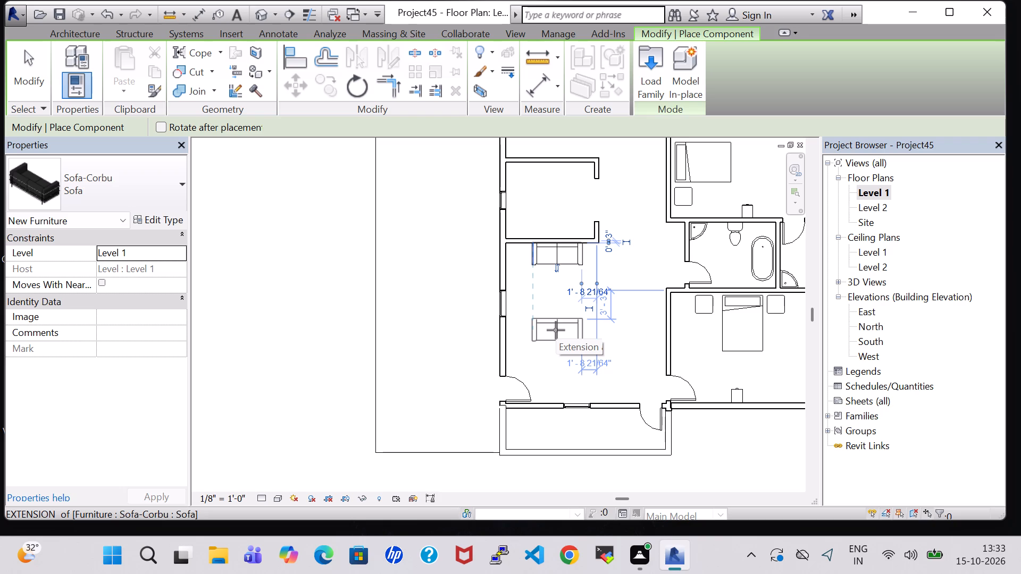
Place a second Sofa-Corbu, rotated to face east, against the living room's west wall in front of the window.
{"action": "key", "text": "space"}
{"action": "scroll", "coordinate": [556, 330], "scroll_direction": "up", "scroll_amount": 6}
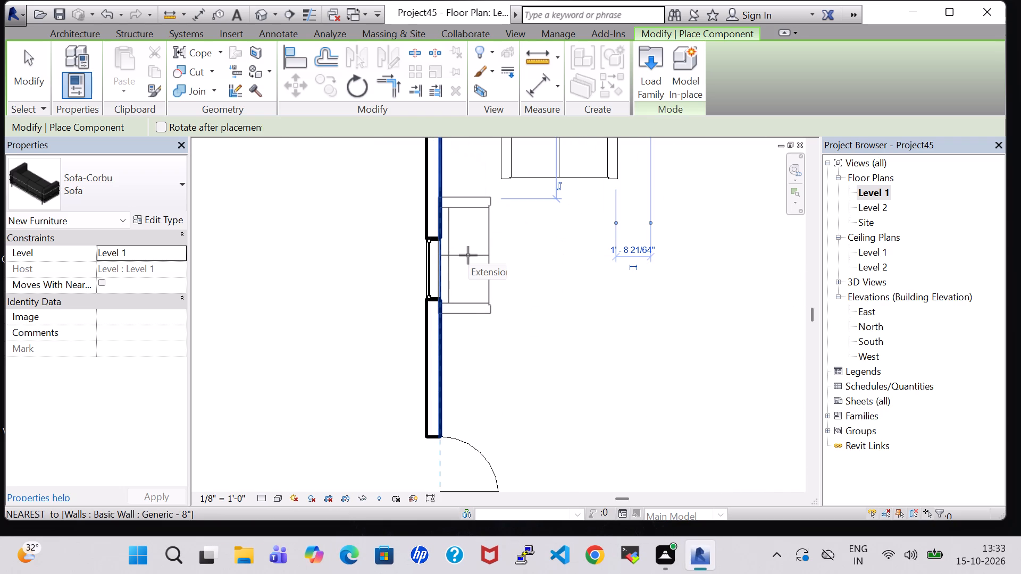
{"action": "left_click", "coordinate": [468, 255]}
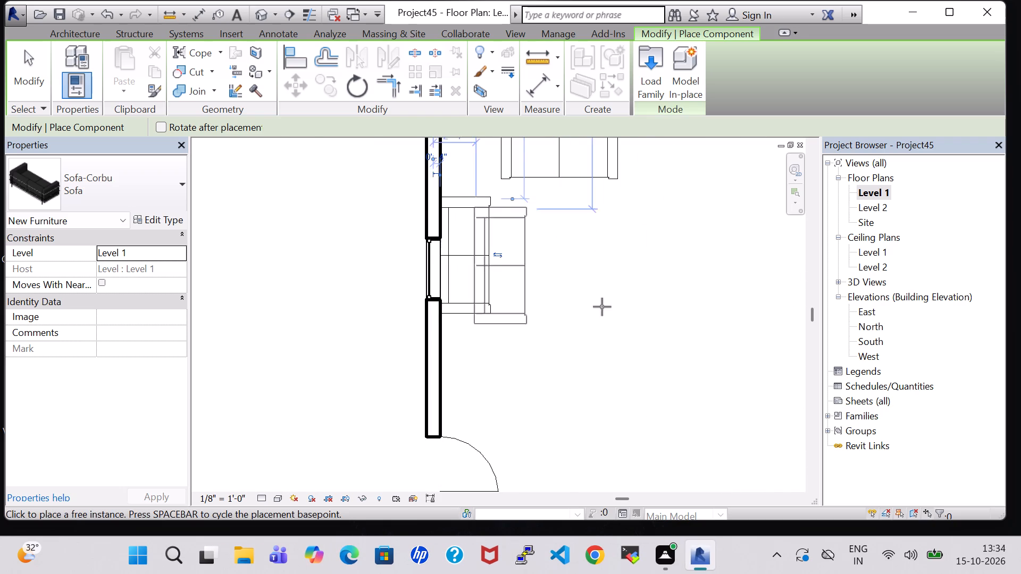
{"action": "key", "text": "Escape"}
{"action": "key", "text": "Escape"}
{"action": "scroll", "coordinate": [629, 318], "scroll_direction": "down", "scroll_amount": 8}
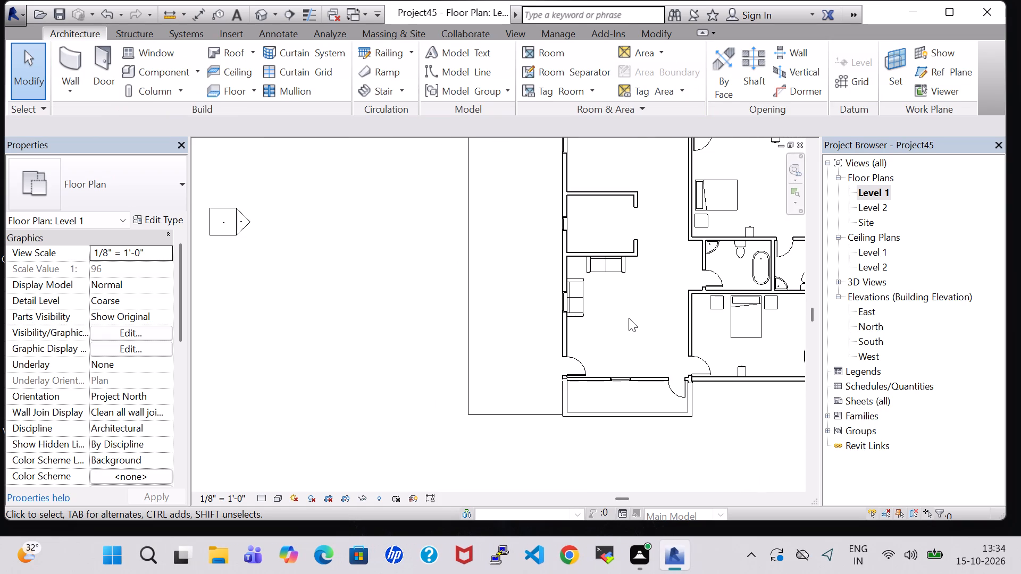
Place another 24" x 24" Table-End, matching the bedroom one, in the living room's northwest corner between the two sofas.
{"action": "left_click", "coordinate": [700, 223]}
{"action": "right_click", "coordinate": [700, 223]}
{"action": "left_click", "coordinate": [760, 284]}
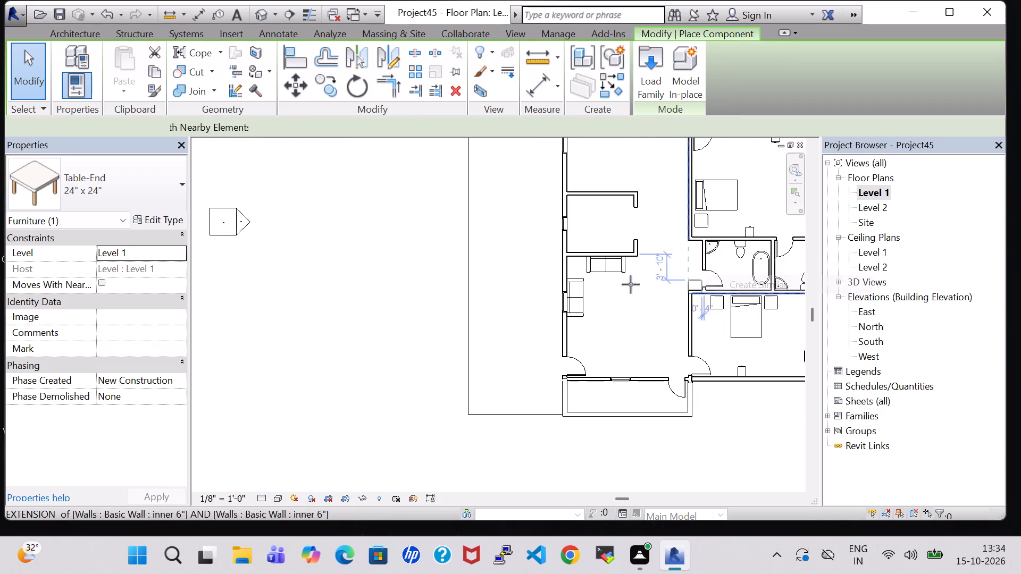
{"action": "scroll", "coordinate": [612, 282], "scroll_direction": "up", "scroll_amount": 7}
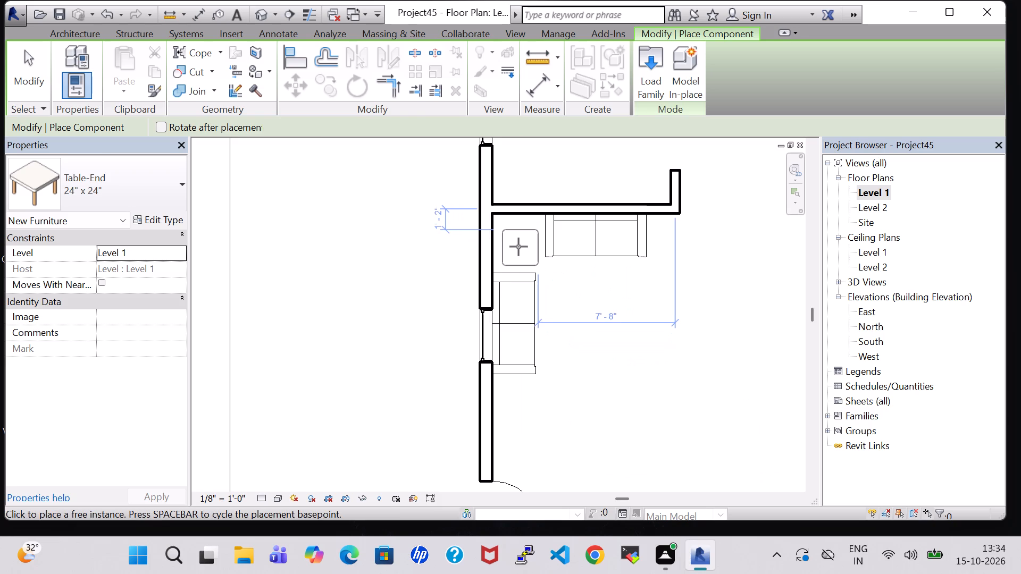
{"action": "left_click", "coordinate": [518, 247]}
{"action": "scroll", "coordinate": [590, 292], "scroll_direction": "down", "scroll_amount": 6}
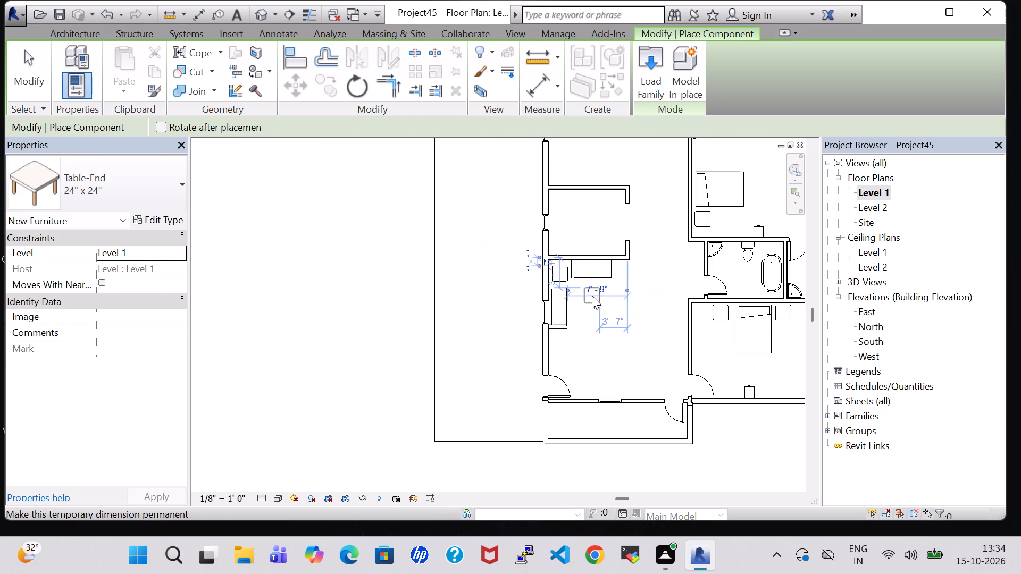
{"action": "key", "text": "Escape"}
{"action": "key", "text": "Escape"}
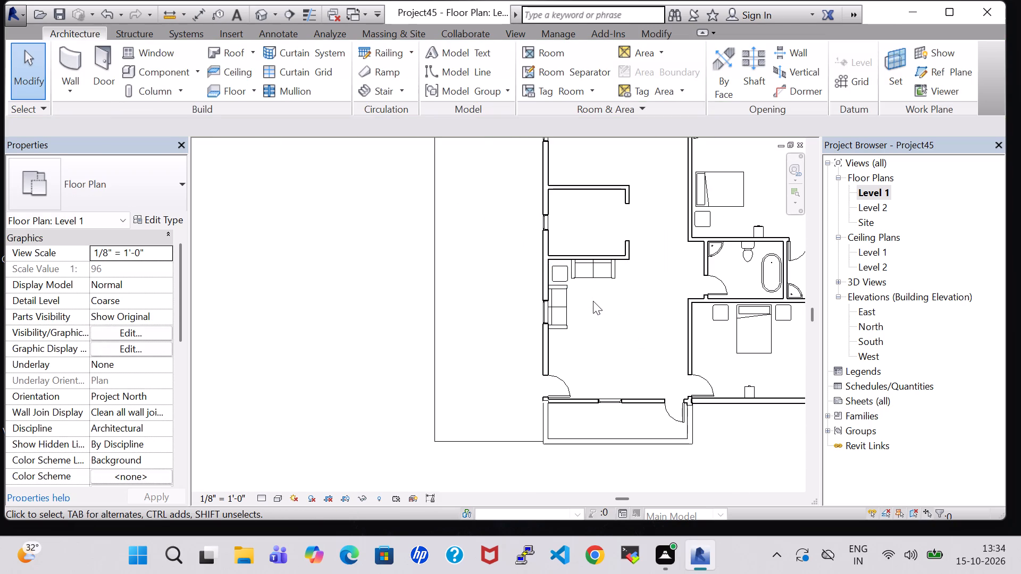
Load the Table-Dining Oval family and set its type to 36" x 96" Glass Top for placement.
{"action": "left_click", "coordinate": [170, 77]}
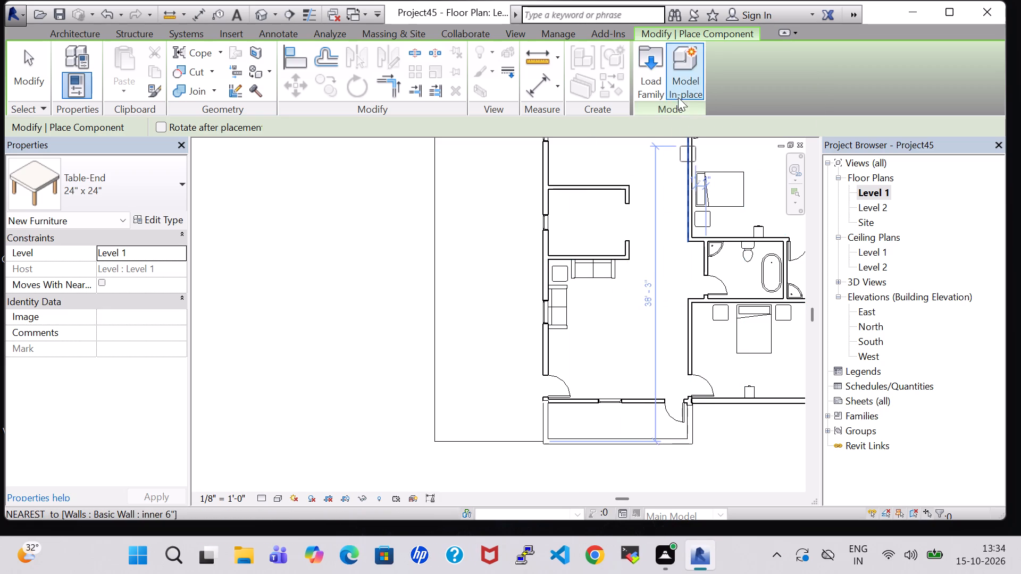
{"action": "left_click", "coordinate": [646, 76]}
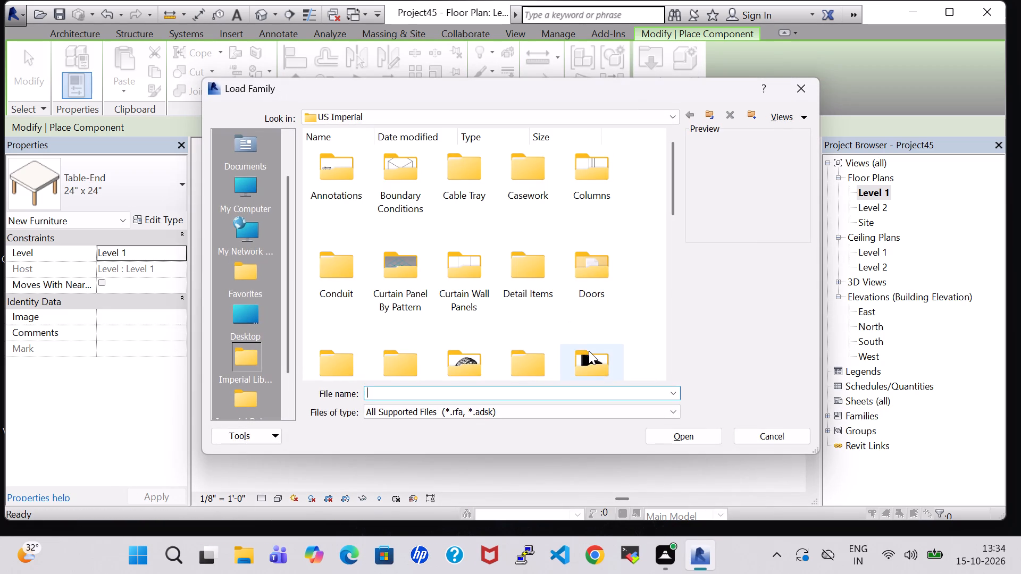
{"action": "double_click", "coordinate": [589, 351]}
{"action": "double_click", "coordinate": [523, 185]}
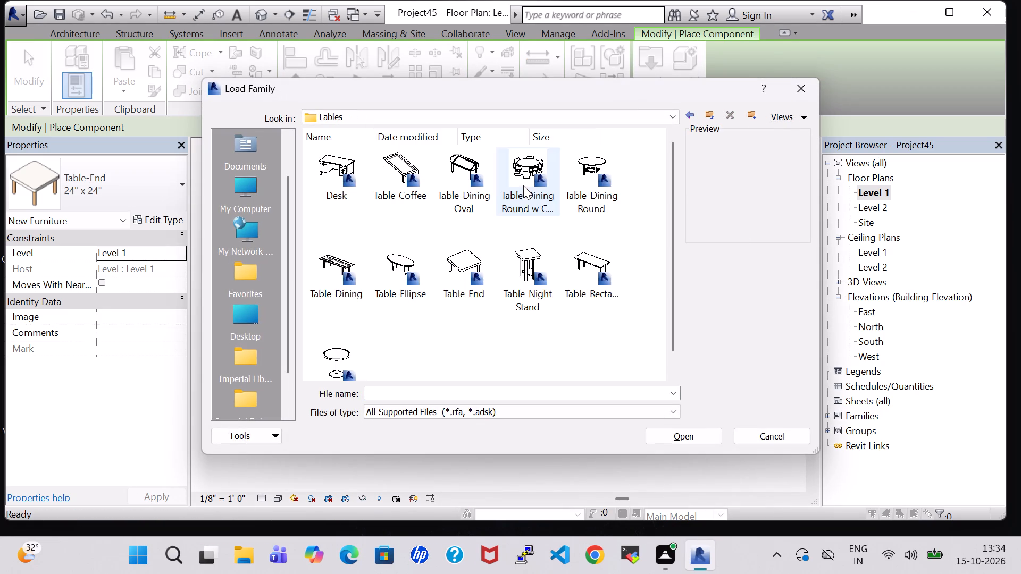
{"action": "left_click", "coordinate": [445, 174]}
{"action": "left_click", "coordinate": [681, 434]}
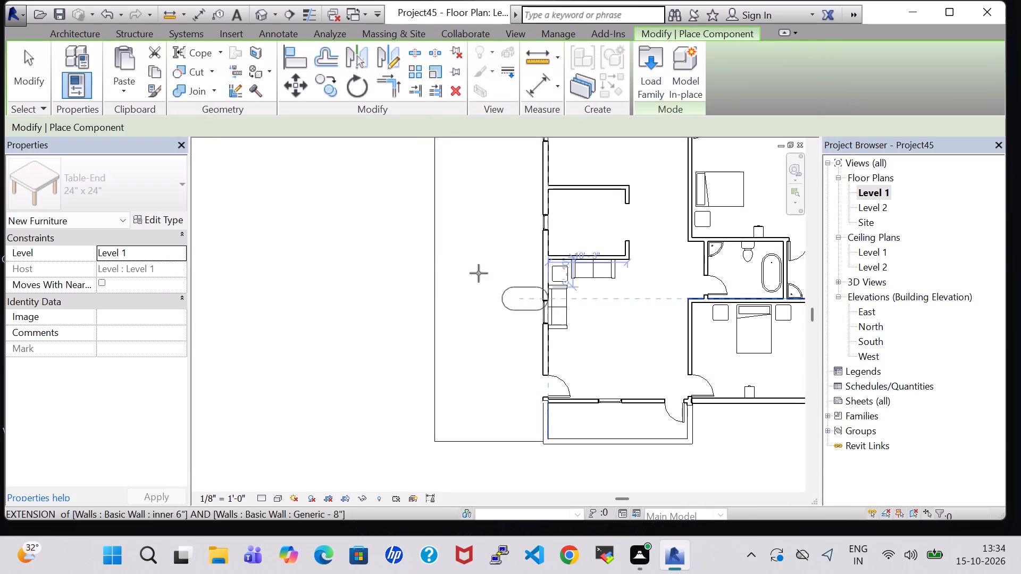
{"action": "left_click", "coordinate": [163, 220]}
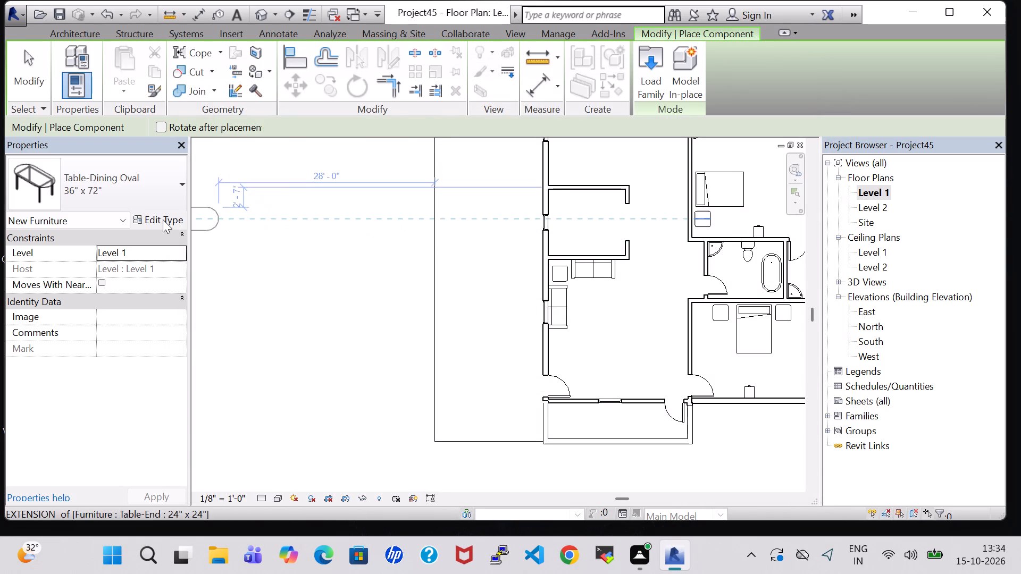
{"action": "left_click", "coordinate": [727, 141]}
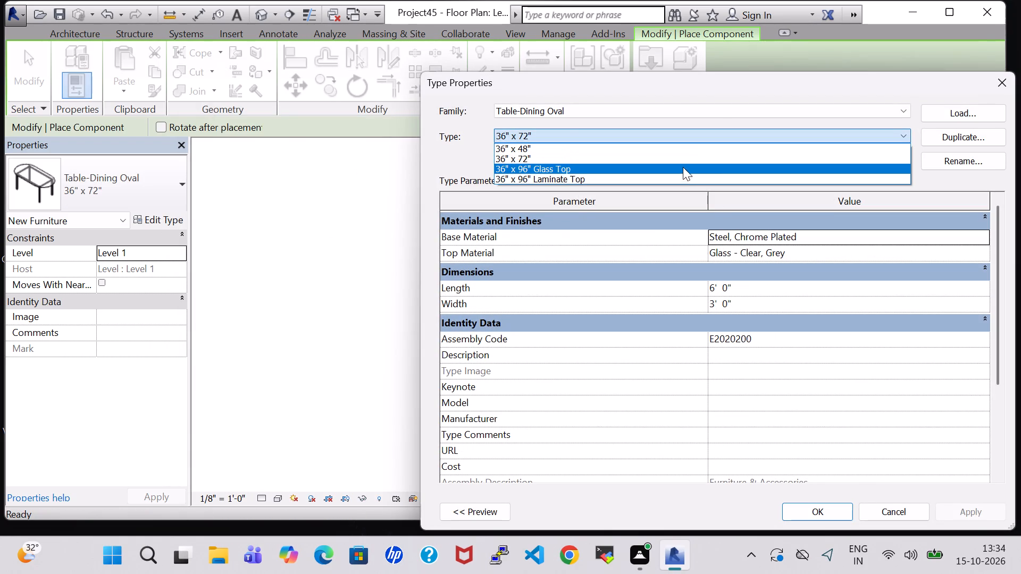
{"action": "left_click", "coordinate": [683, 168]}
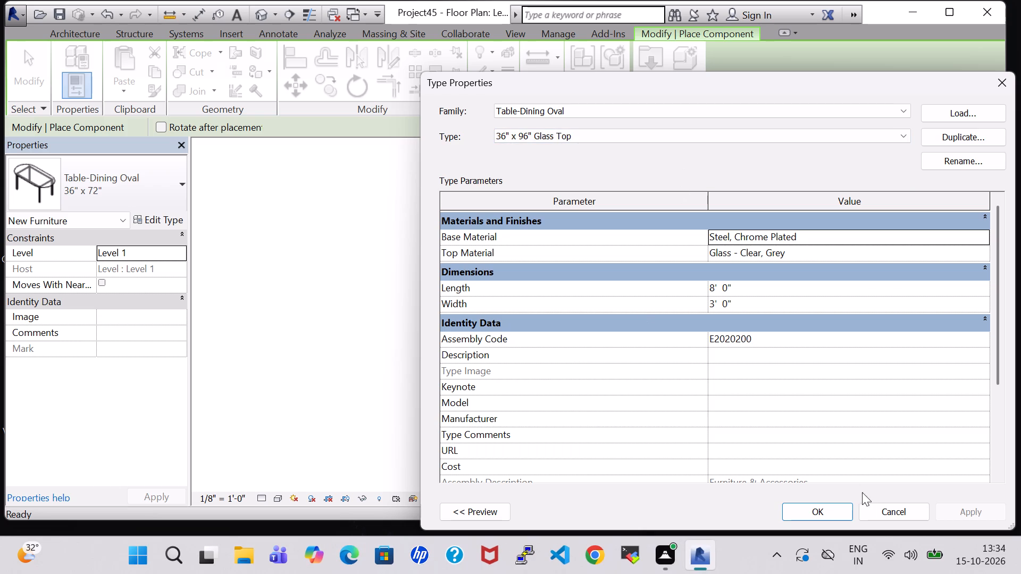
{"action": "left_click", "coordinate": [839, 512]}
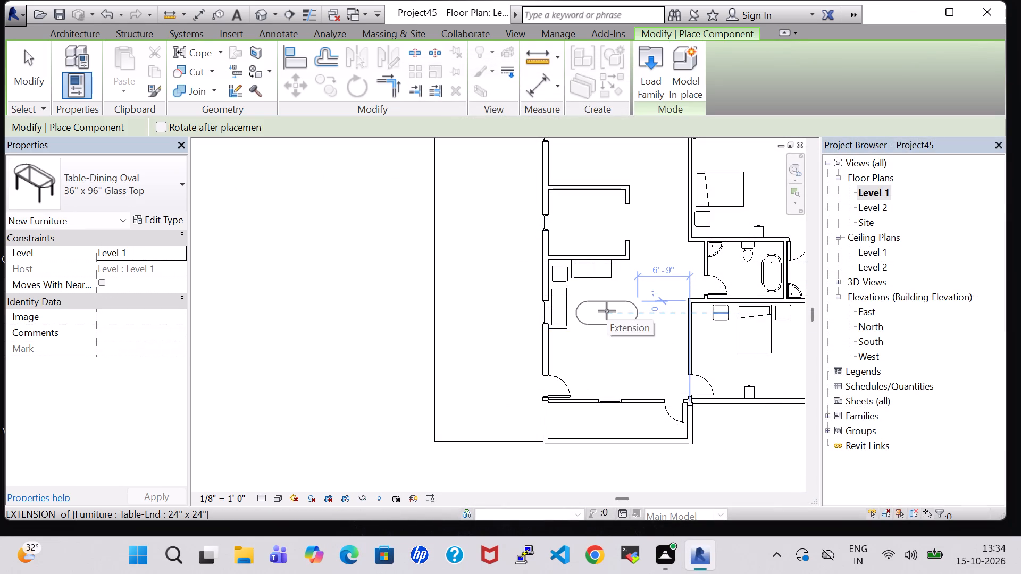
Place the oval table, rotated to run north-south, in the living room east of the west-wall sofa.
{"action": "key", "text": "space"}
{"action": "scroll", "coordinate": [607, 311], "scroll_direction": "up", "scroll_amount": 3}
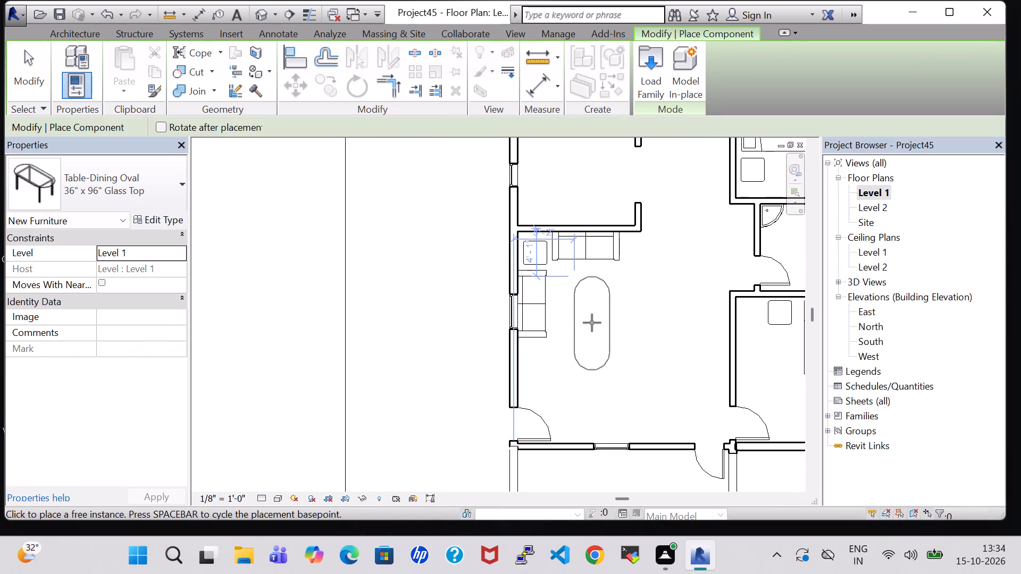
{"action": "left_click", "coordinate": [595, 323]}
{"action": "key", "text": "Escape"}
{"action": "key", "text": "Escape"}
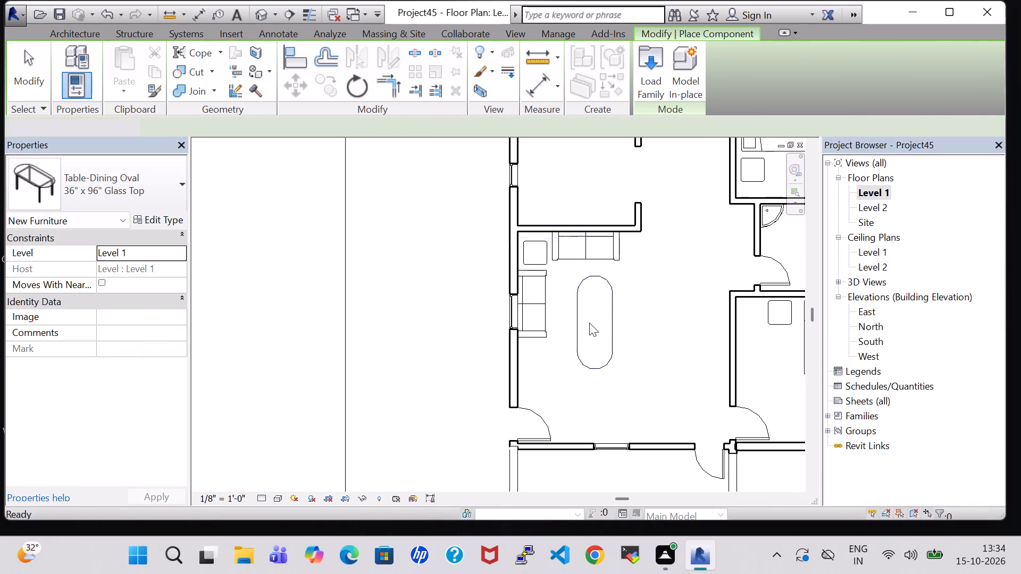
Nudge the west-wall sofa south until it sits about 5'-5" from the living room's north partition.
{"action": "left_click", "coordinate": [524, 325]}
{"action": "key", "text": "Down"}
{"action": "key", "text": "Down"}
{"action": "key", "text": "Down"}
{"action": "key", "text": "Down"}
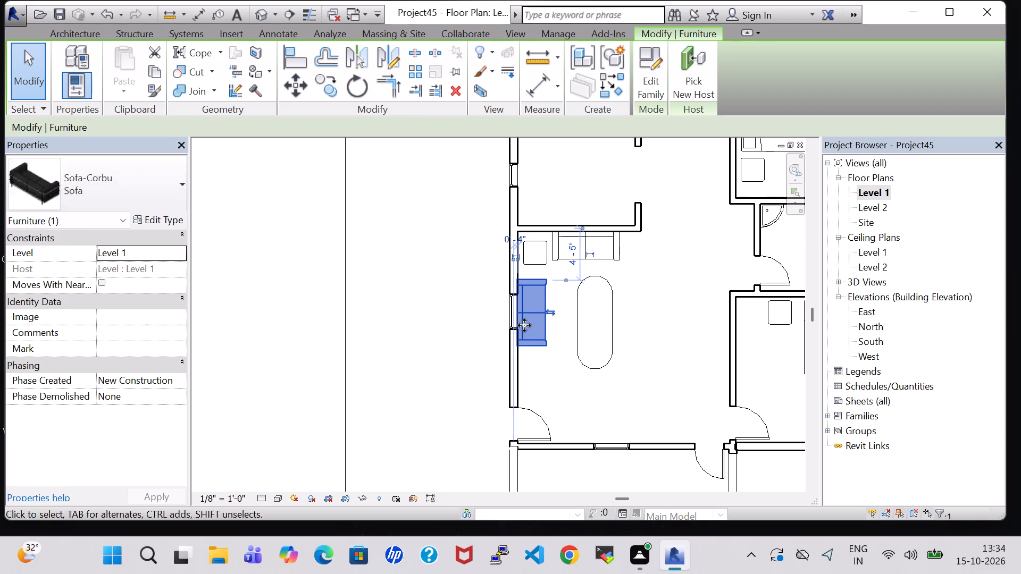
{"action": "key", "text": "Down"}
{"action": "key", "text": "Down"}
{"action": "key", "text": "Down"}
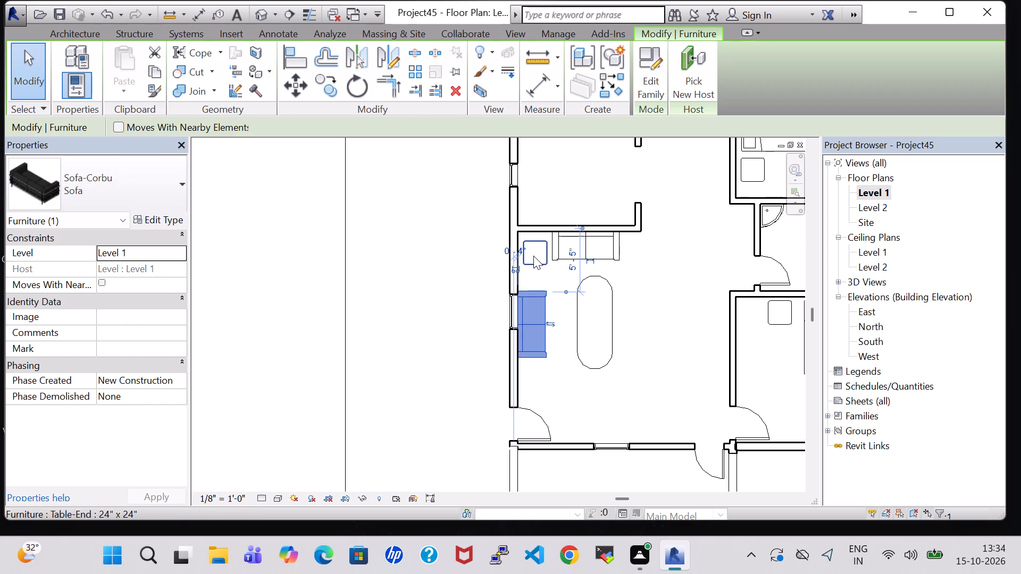
Nudge the living room's end table south to about 2'-7" from the north partition, just above the west-wall sofa.
{"action": "left_click", "coordinate": [537, 256]}
{"action": "key", "text": "Down"}
{"action": "key", "text": "Down"}
{"action": "key", "text": "Down"}
{"action": "key", "text": "Down"}
{"action": "key", "text": "Down"}
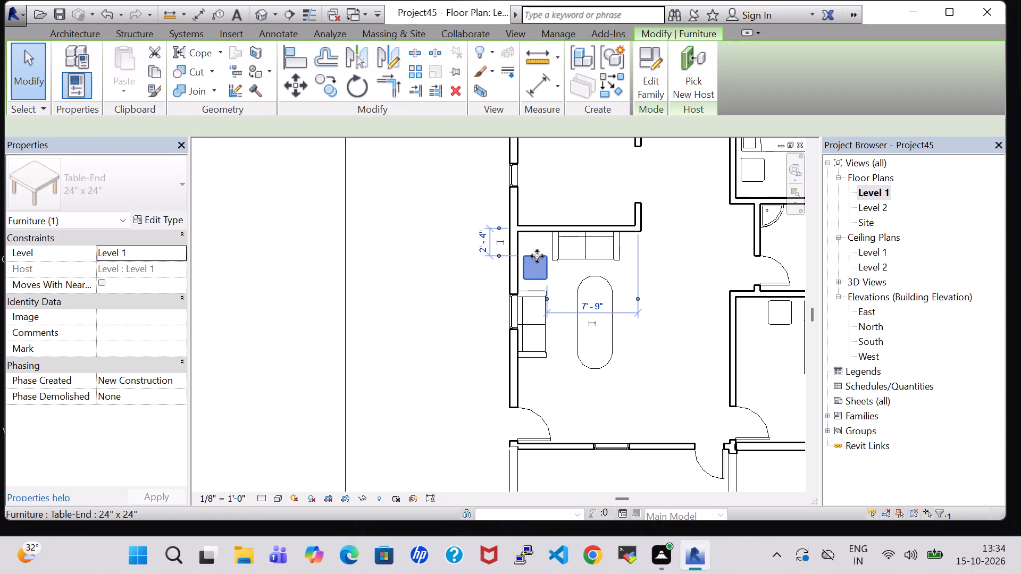
{"action": "key", "text": "Left"}
{"action": "key", "text": "Down"}
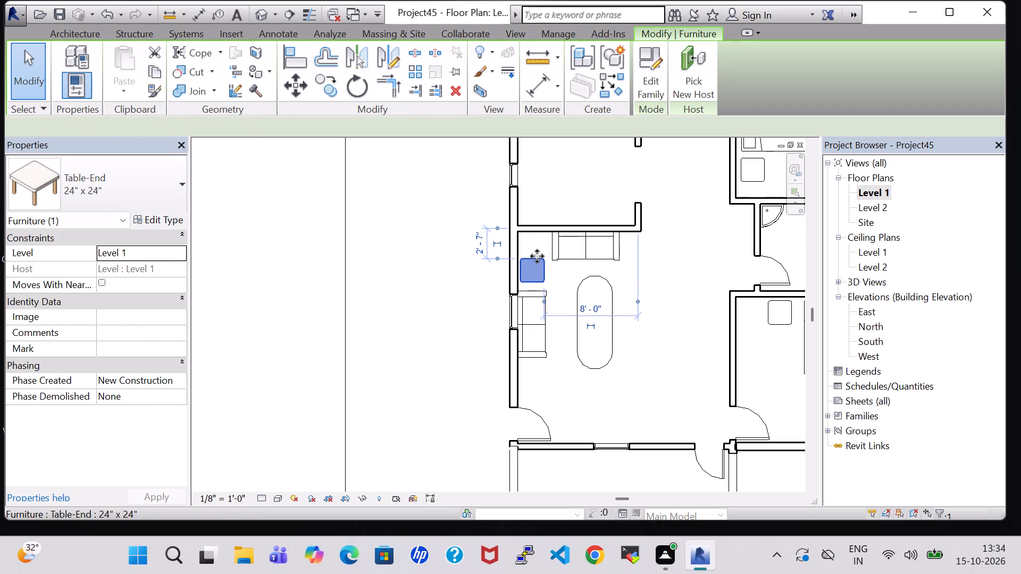
{"action": "key", "text": "Right"}
{"action": "left_click", "coordinate": [698, 315]}
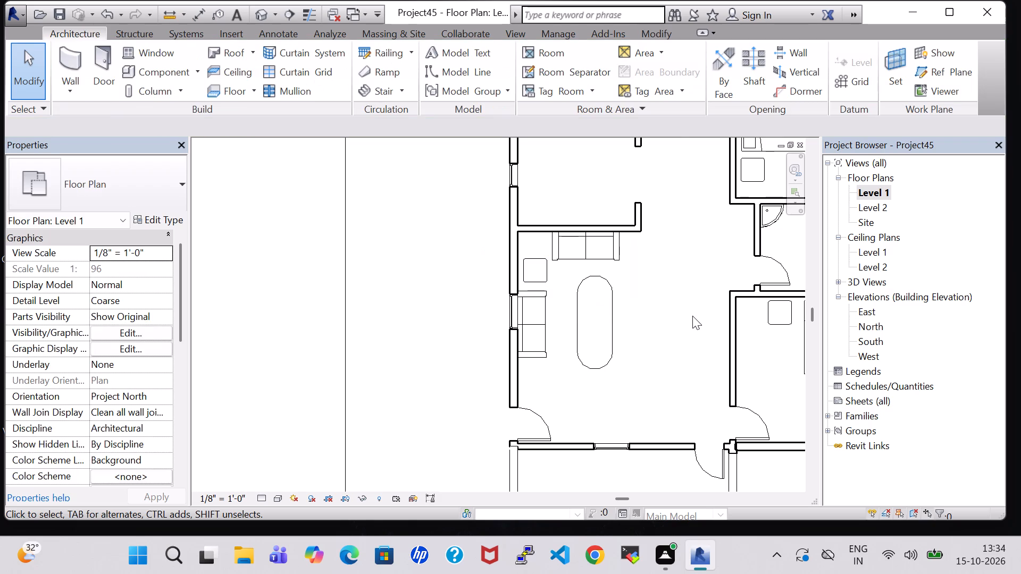
{"action": "left_click", "coordinate": [663, 342]}
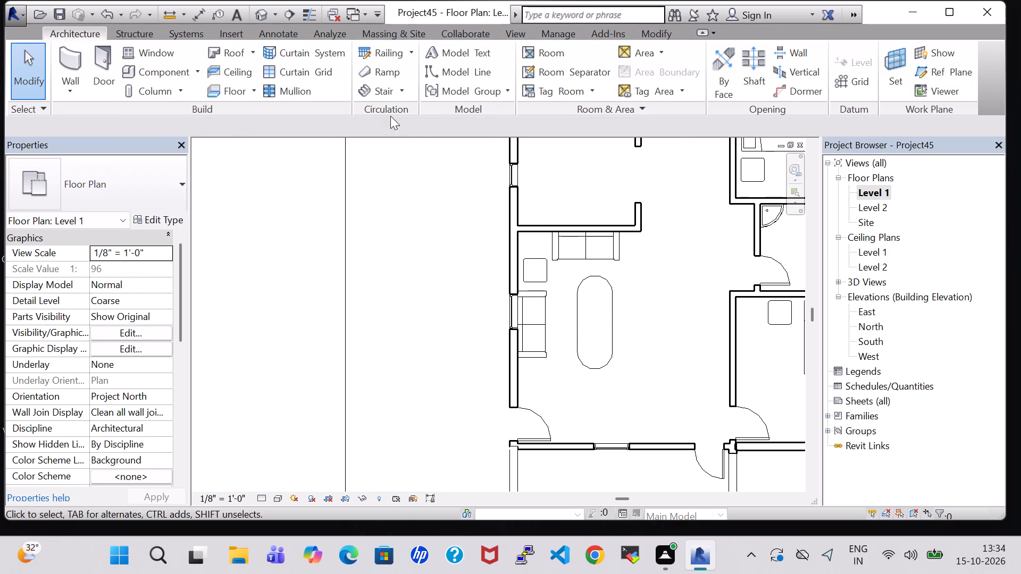
Load the TV - Flat Screen furniture family and set its type to 46" for placement.
{"action": "left_click", "coordinate": [183, 66]}
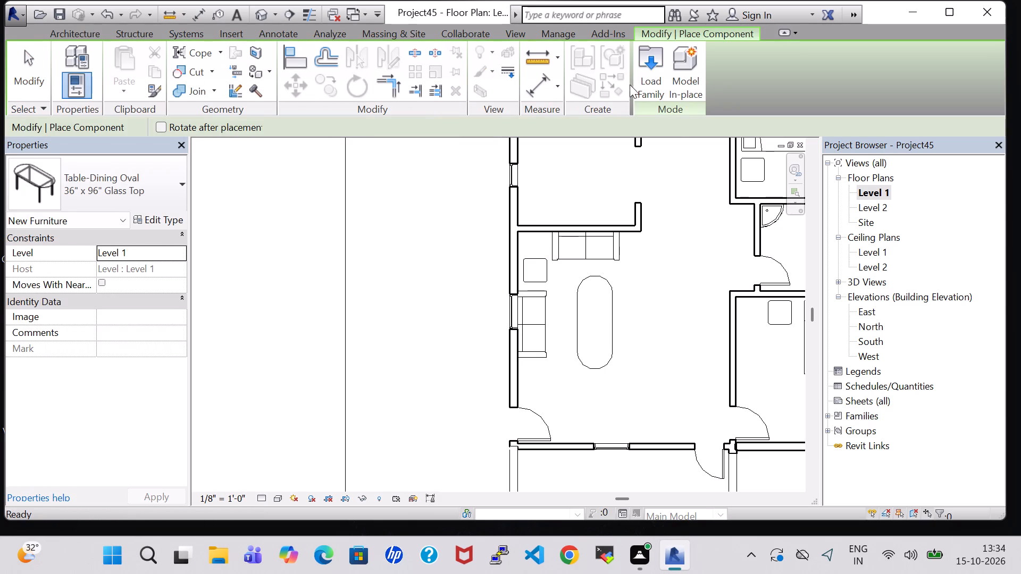
{"action": "left_click", "coordinate": [647, 81]}
{"action": "double_click", "coordinate": [603, 370]}
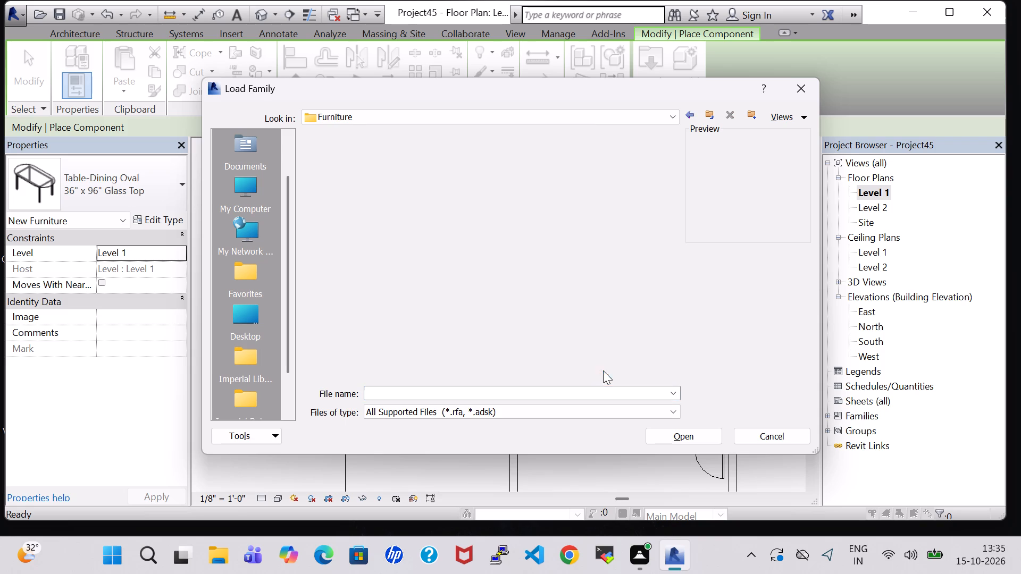
{"action": "left_click", "coordinate": [331, 275]}
{"action": "left_click", "coordinate": [673, 436]}
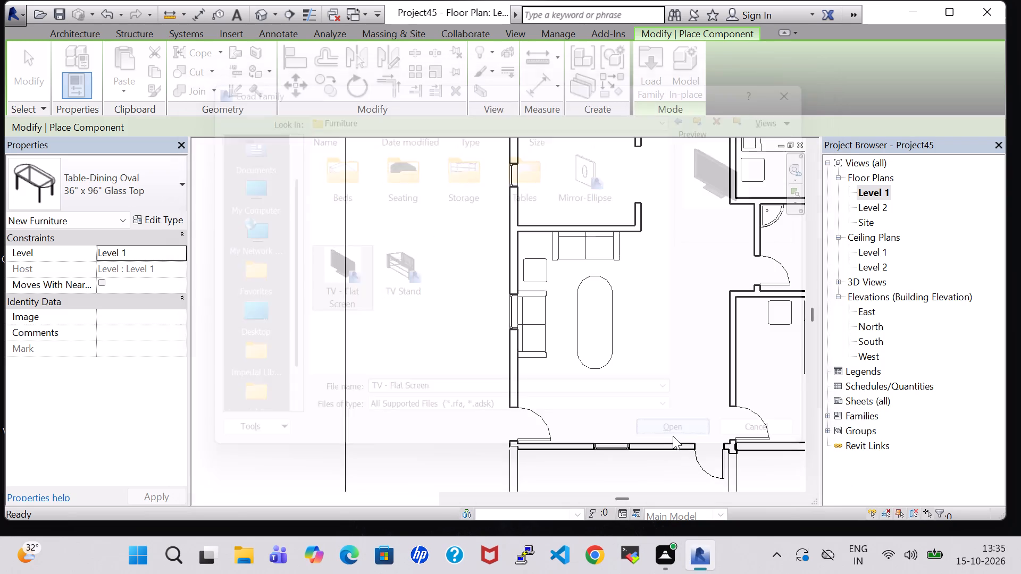
{"action": "scroll", "coordinate": [717, 354], "scroll_direction": "up", "scroll_amount": 3}
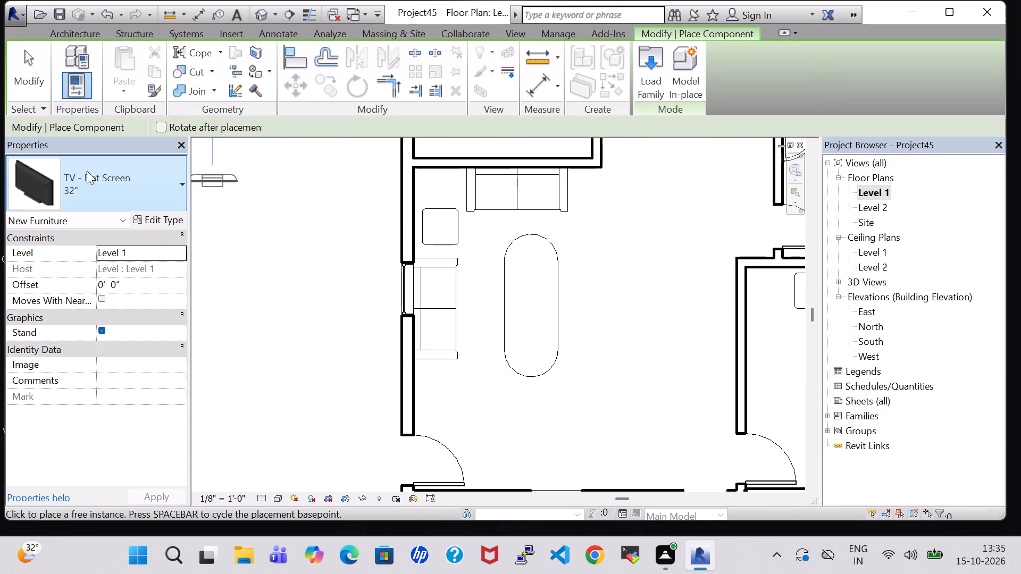
{"action": "left_click", "coordinate": [97, 174]}
{"action": "left_click", "coordinate": [125, 186]}
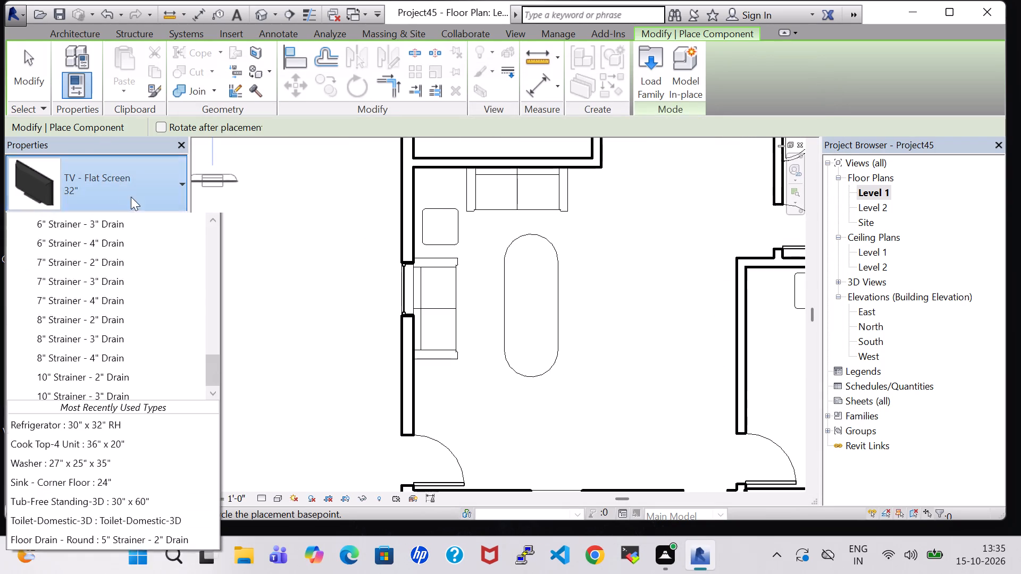
{"action": "left_click", "coordinate": [152, 170]}
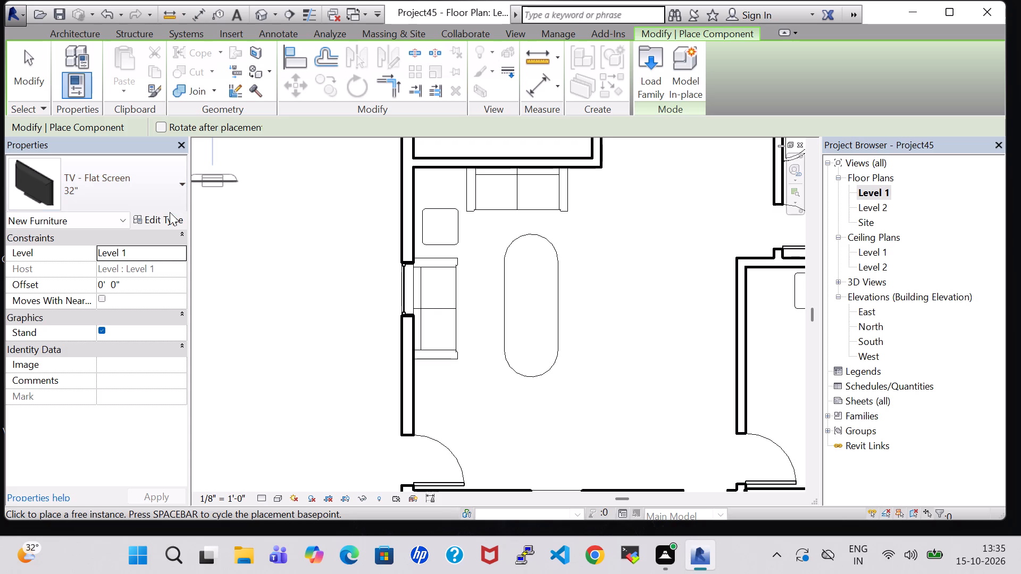
{"action": "left_click", "coordinate": [170, 212]}
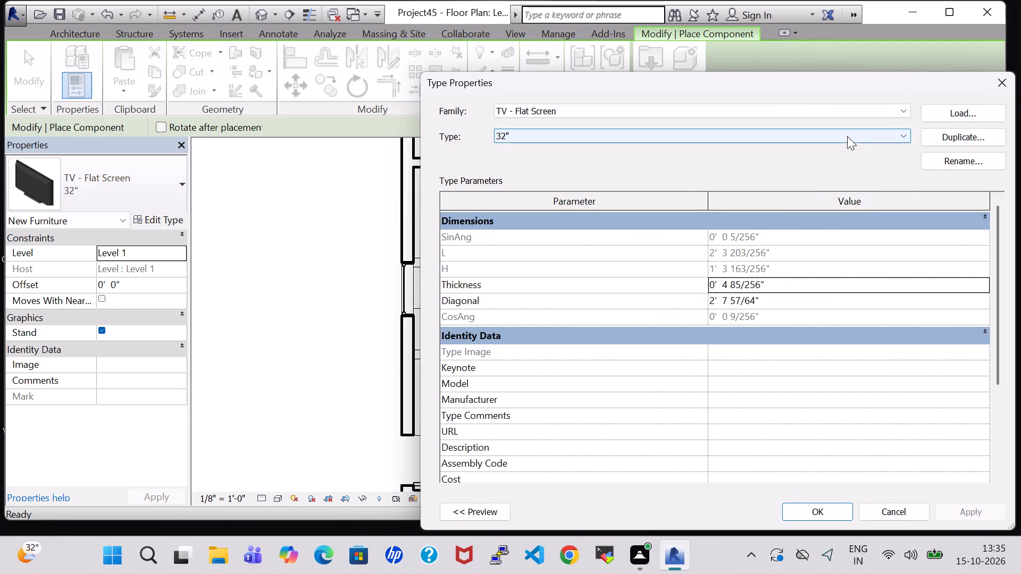
{"action": "left_click", "coordinate": [847, 136]}
{"action": "left_click", "coordinate": [627, 178]}
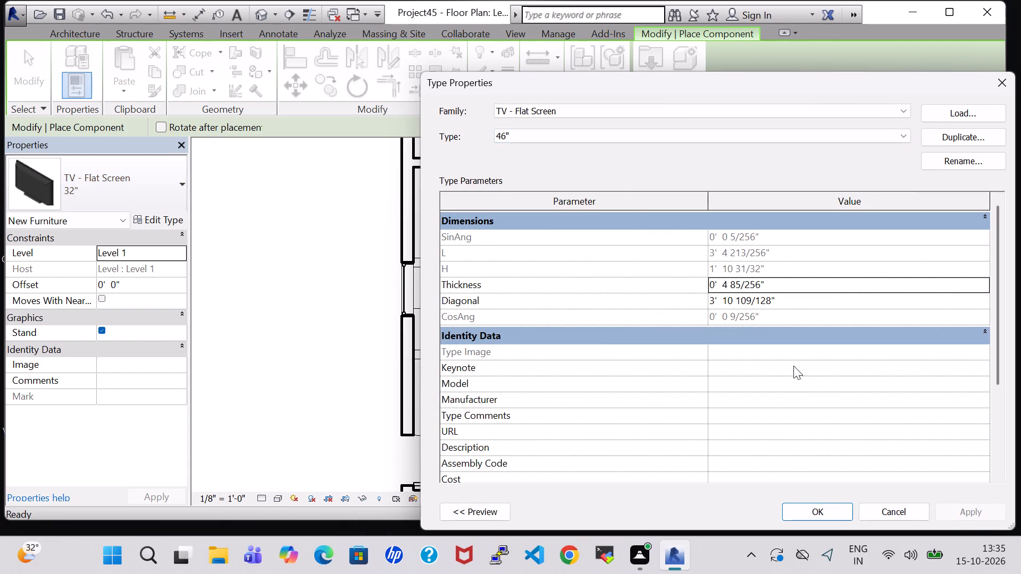
{"action": "left_click", "coordinate": [833, 519]}
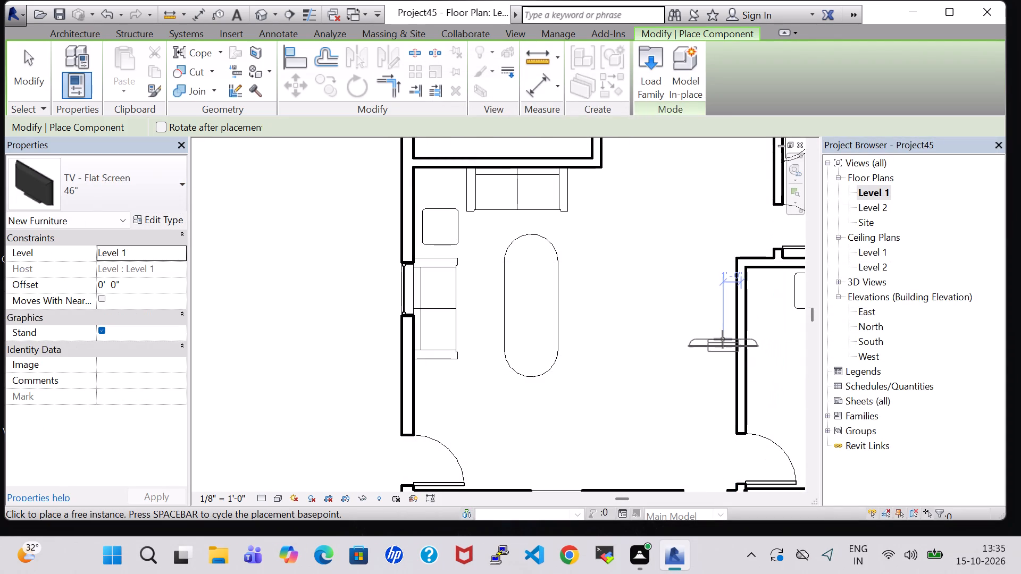
Place the 46" TV against the living room's east wall, rotated to face west, about 8'-1" north of the south wall.
{"action": "key", "text": "space"}
{"action": "key", "text": "space"}
{"action": "key", "text": "space"}
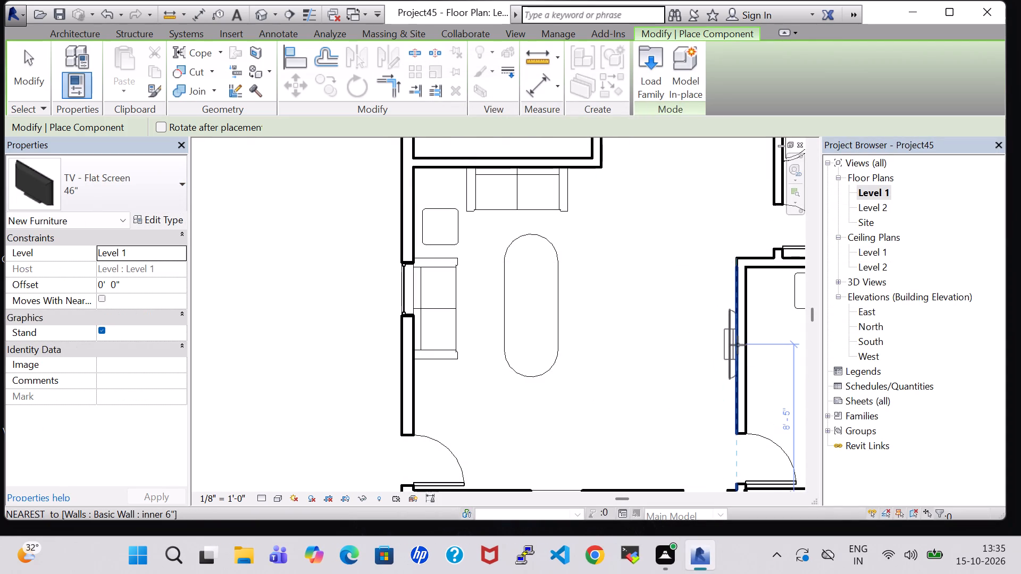
{"action": "scroll", "coordinate": [738, 345], "scroll_direction": "up", "scroll_amount": 4}
{"action": "left_click", "coordinate": [731, 346]}
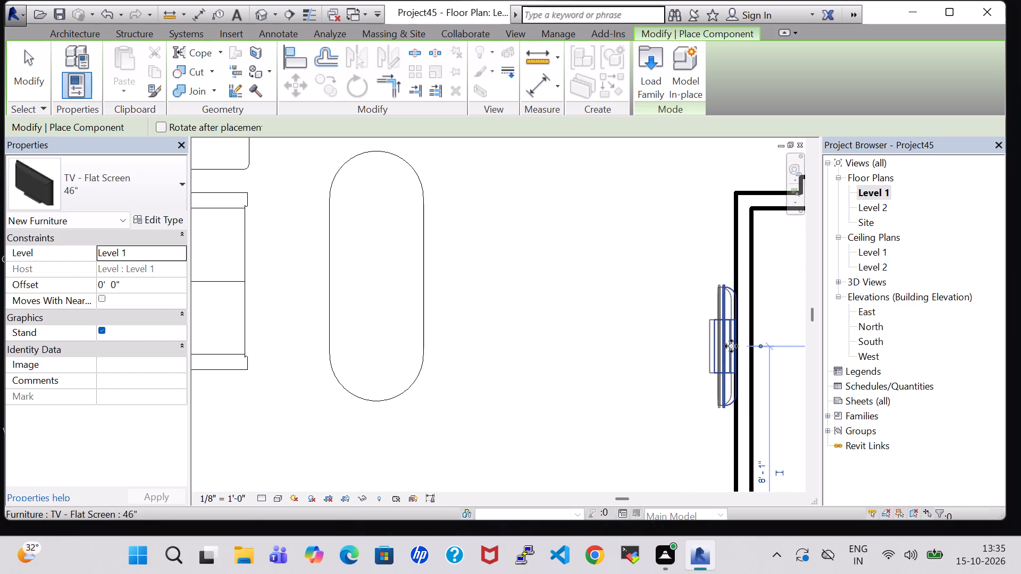
{"action": "scroll", "coordinate": [634, 303], "scroll_direction": "down", "scroll_amount": 4}
{"action": "key", "text": "Escape"}
{"action": "scroll", "coordinate": [634, 303], "scroll_direction": "down", "scroll_amount": 5}
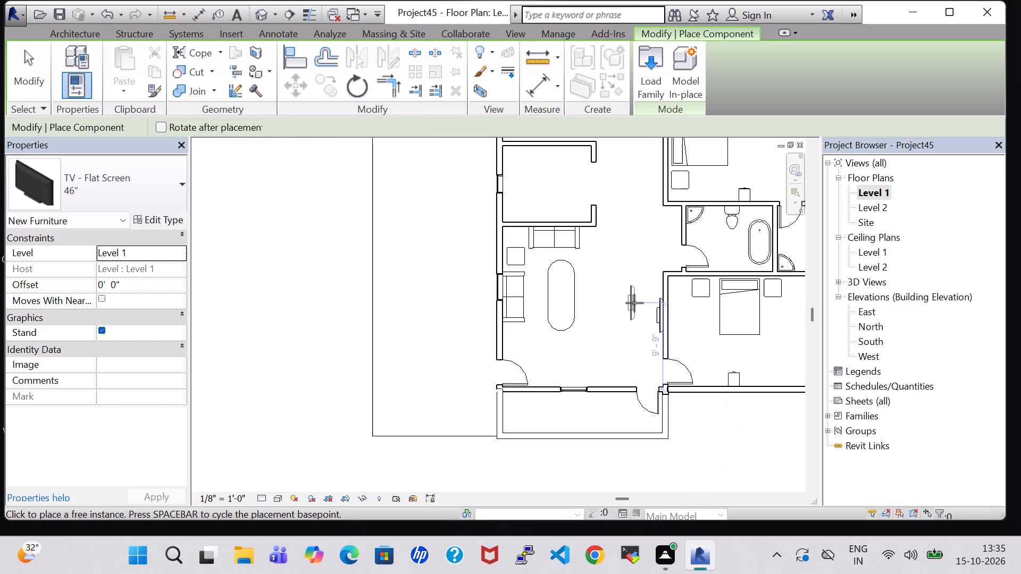
{"action": "key", "text": "Escape"}
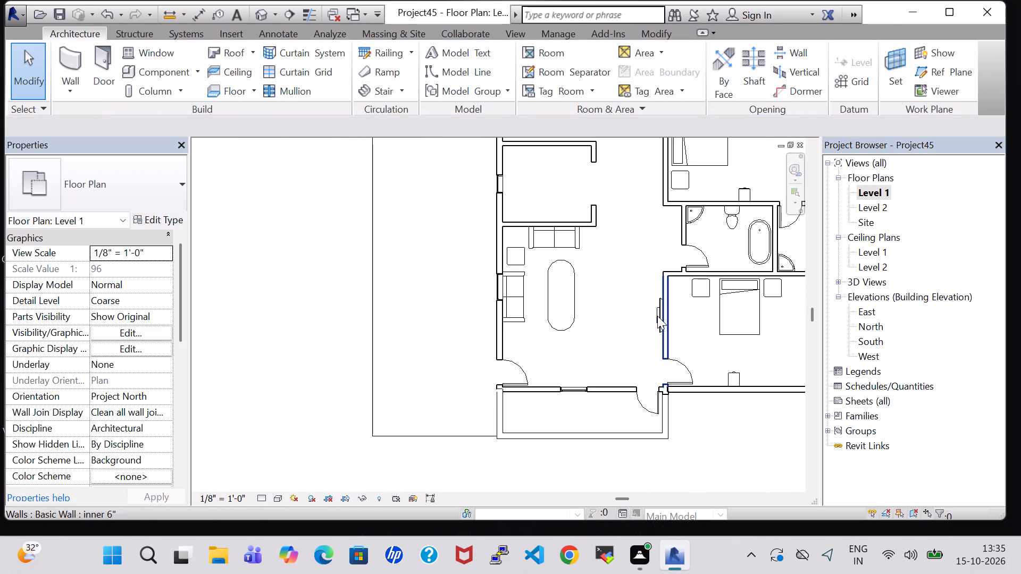
Nudge the flat-screen TV slightly south along the living room's east wall.
{"action": "left_click", "coordinate": [655, 316]}
{"action": "key", "text": "Down"}
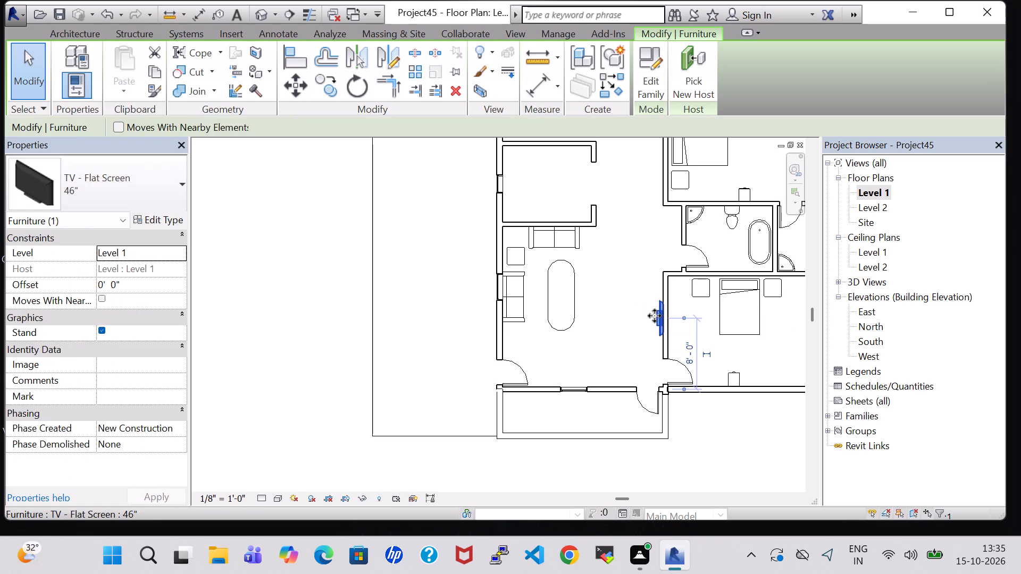
{"action": "key", "text": "Down"}
{"action": "left_click", "coordinate": [601, 323]}
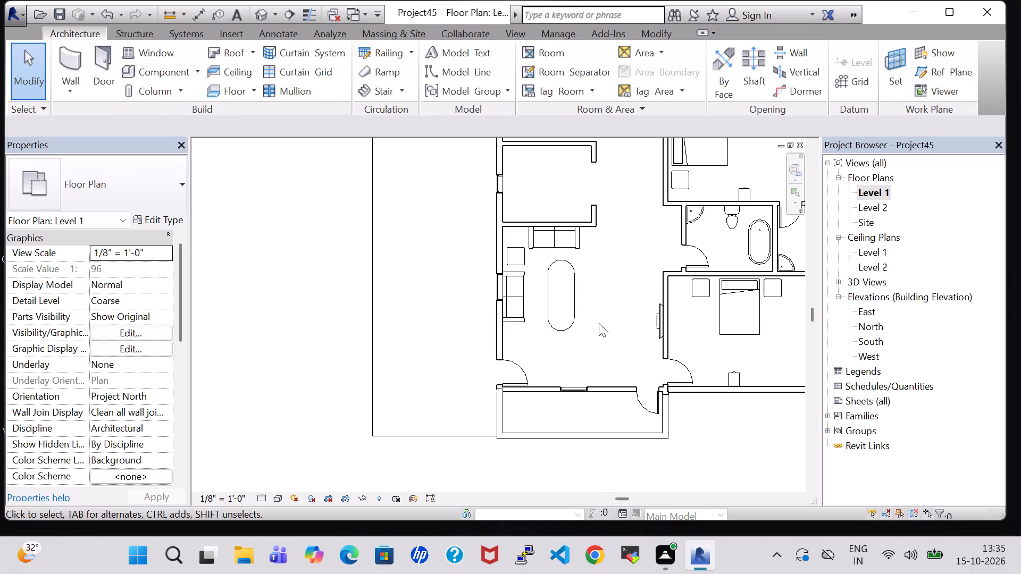
Shift the living room's south-wall casement window west until its centre is 6'-0" from the west wall and 10'-8" from the door.
{"action": "scroll", "coordinate": [599, 323], "scroll_direction": "down", "scroll_amount": 4}
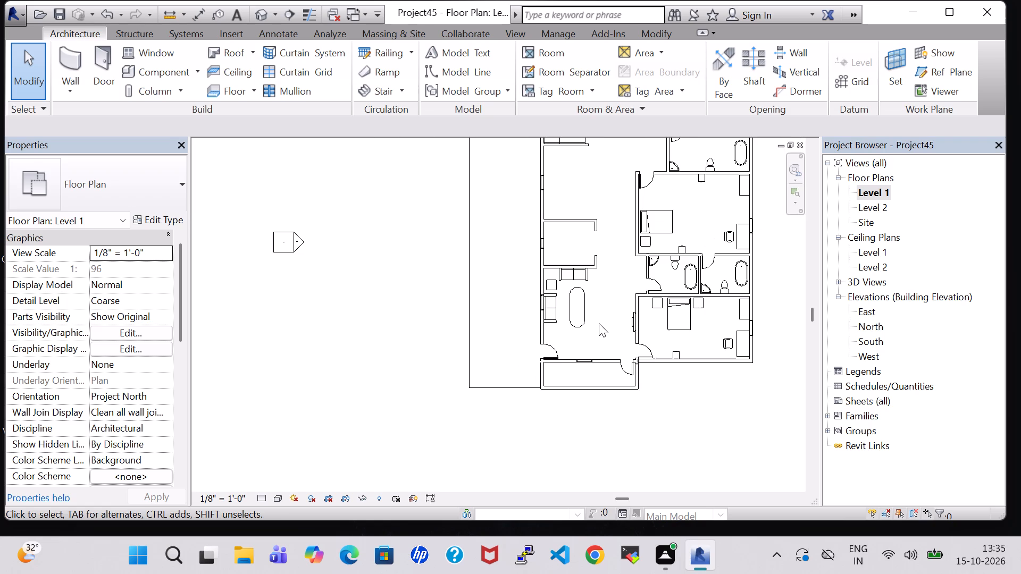
{"action": "left_click", "coordinate": [600, 324]}
{"action": "scroll", "coordinate": [600, 324], "scroll_direction": "up", "scroll_amount": 4}
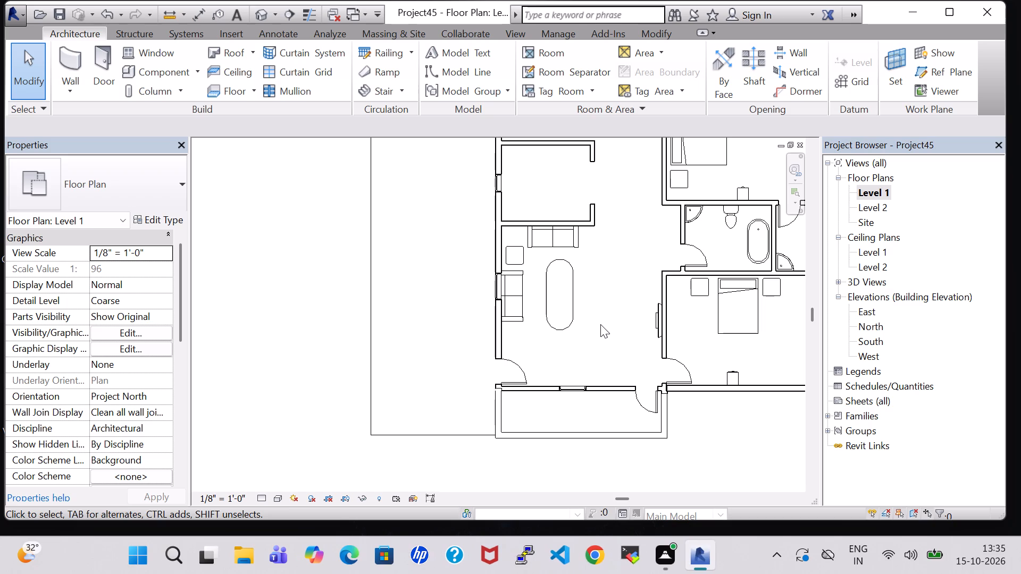
{"action": "left_click", "coordinate": [574, 383]}
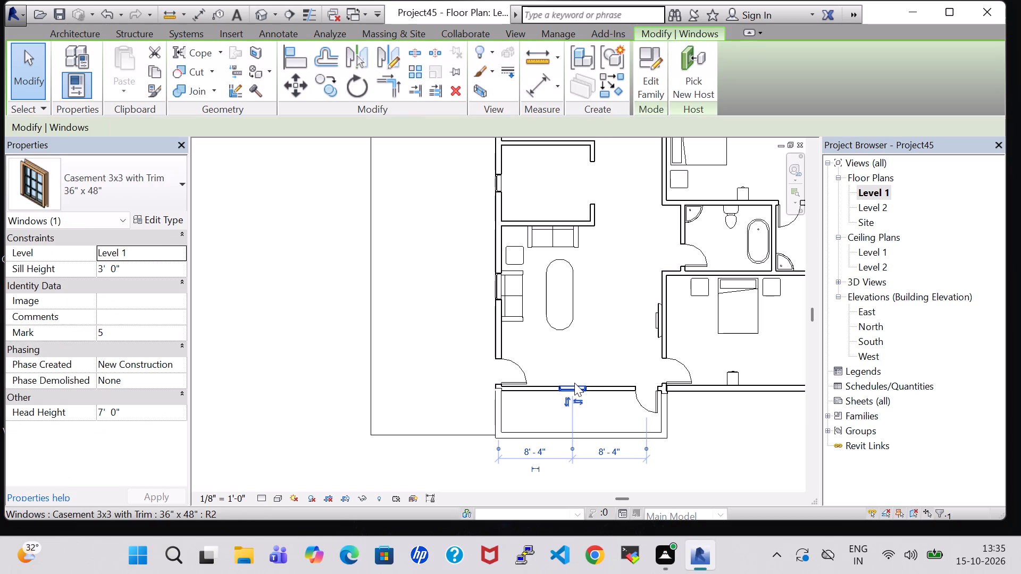
{"action": "key", "text": "Left"}
{"action": "key", "text": "Left"}
{"action": "key", "text": "Left"}
{"action": "key", "text": "Left"}
{"action": "key", "text": "Left"}
{"action": "key", "text": "Left"}
{"action": "key", "text": "Left"}
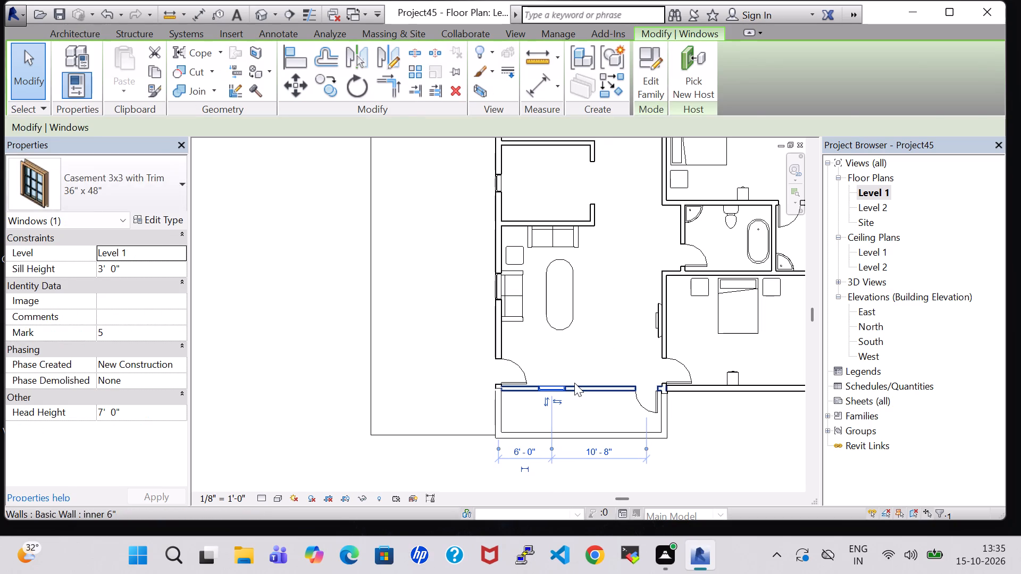
{"action": "left_click", "coordinate": [589, 351]}
Load the Entertainment Center family, 72" x 72" x 24", from the Furniture library's Storage folder.
{"action": "left_click", "coordinate": [169, 75]}
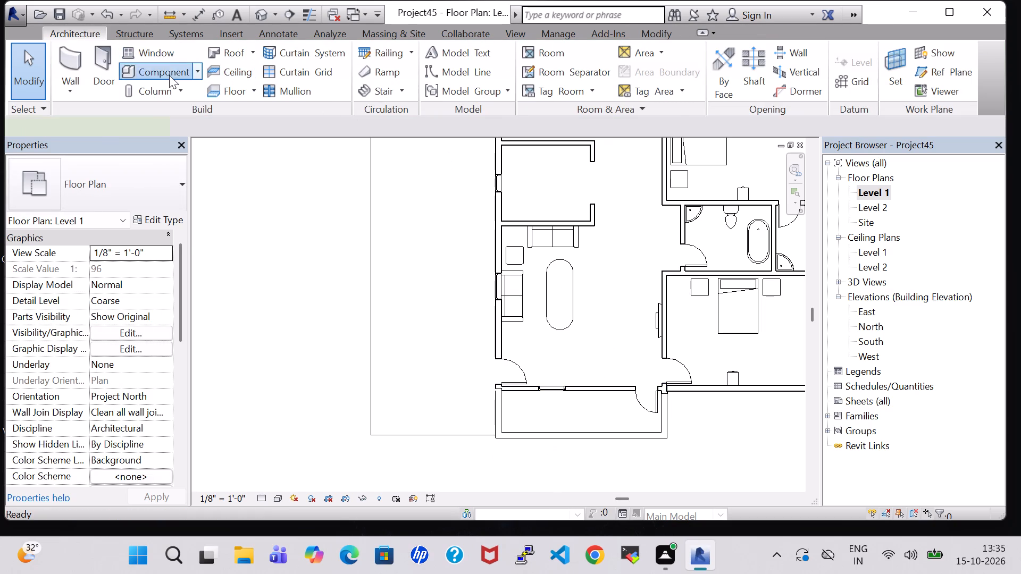
{"action": "left_click", "coordinate": [647, 72]}
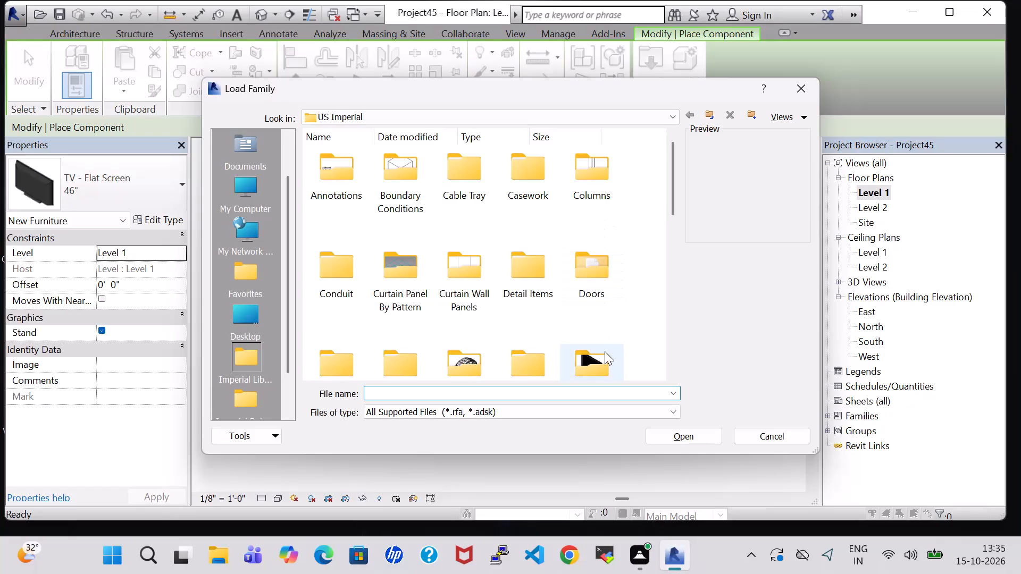
{"action": "double_click", "coordinate": [606, 354]}
{"action": "double_click", "coordinate": [509, 184]}
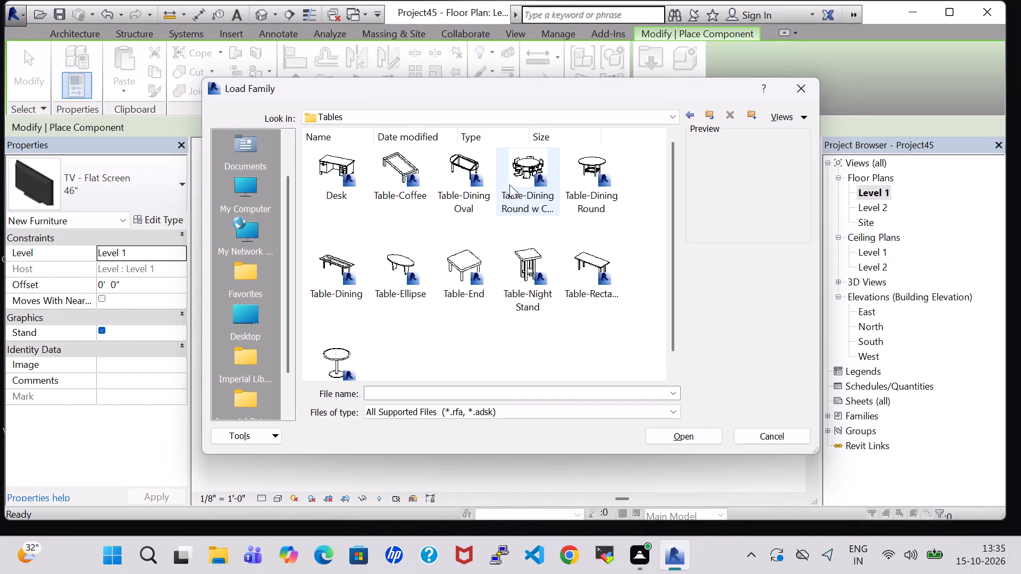
{"action": "left_click", "coordinate": [687, 114]}
{"action": "double_click", "coordinate": [463, 152]}
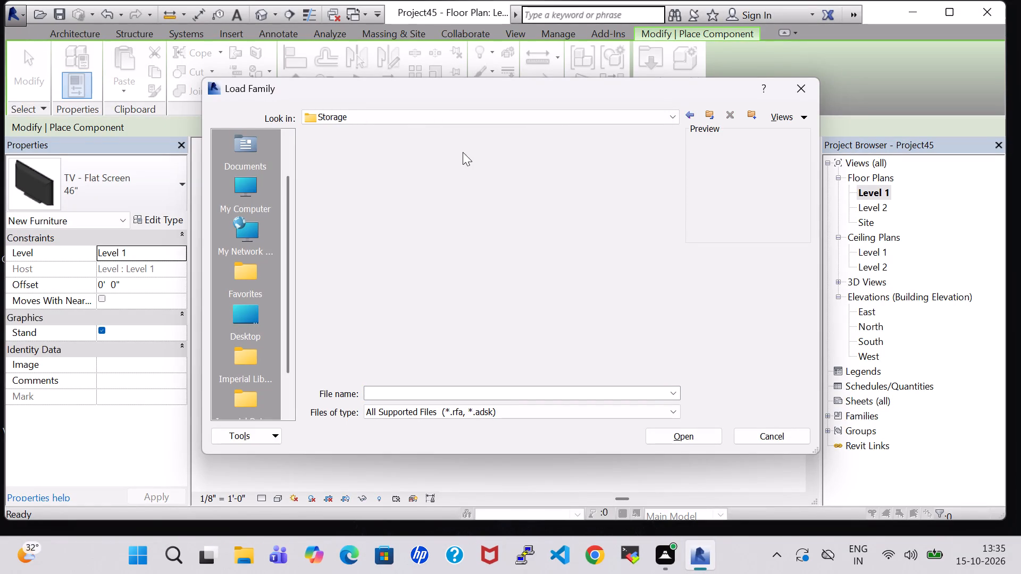
{"action": "left_click", "coordinate": [506, 281]}
{"action": "left_click", "coordinate": [697, 433]}
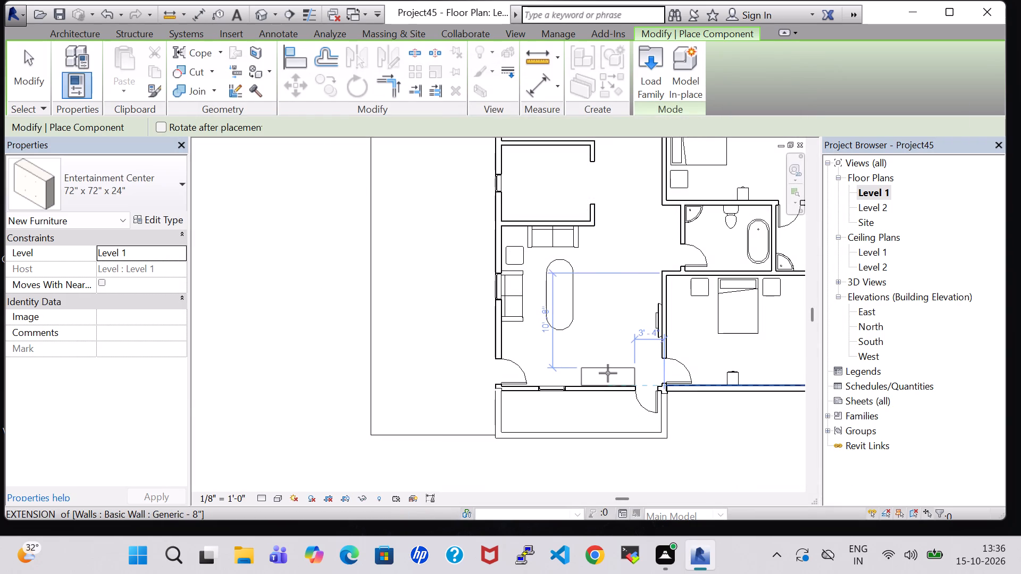
Place the entertainment center against the living room's south wall between the window and the door, about 4'-0" from the east wall.
{"action": "scroll", "coordinate": [608, 373], "scroll_direction": "up", "scroll_amount": 6}
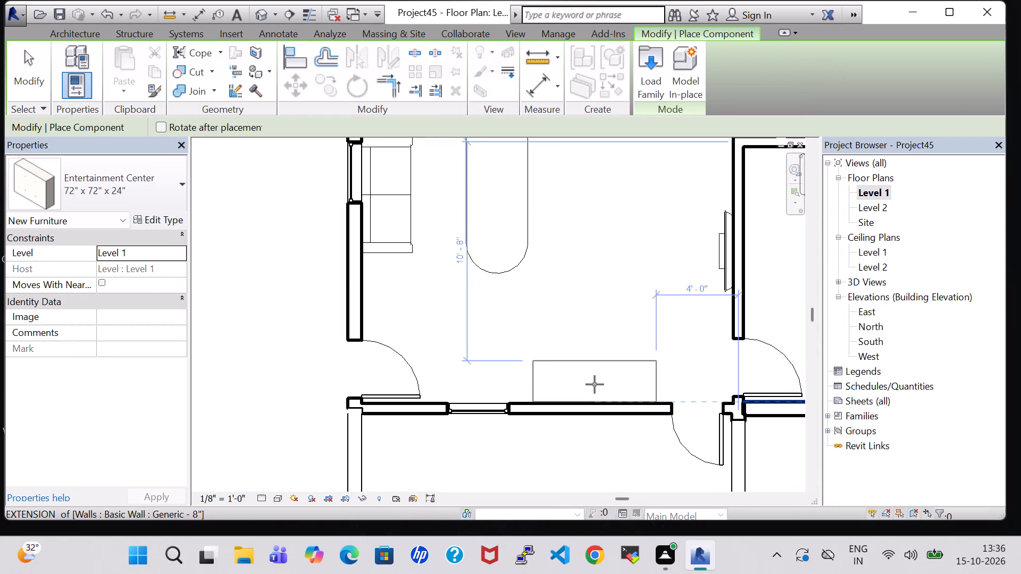
{"action": "left_click", "coordinate": [593, 384]}
{"action": "scroll", "coordinate": [585, 296], "scroll_direction": "down", "scroll_amount": 5}
{"action": "key", "text": "Escape"}
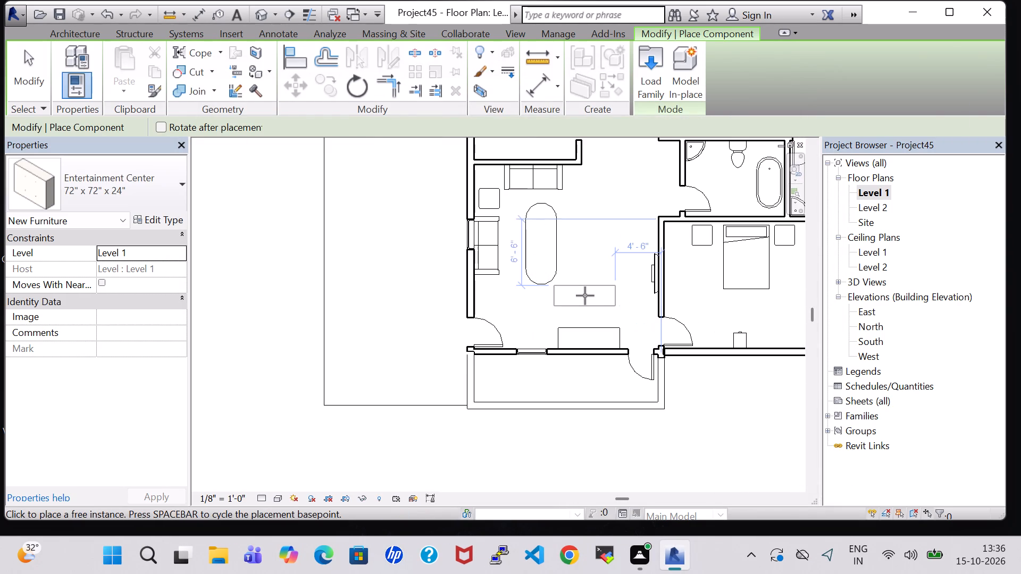
{"action": "key", "text": "Escape"}
Nudge the living room's 24" x 24" end table north and slightly west, toward the room's northwest corner.
{"action": "left_click", "coordinate": [585, 266]}
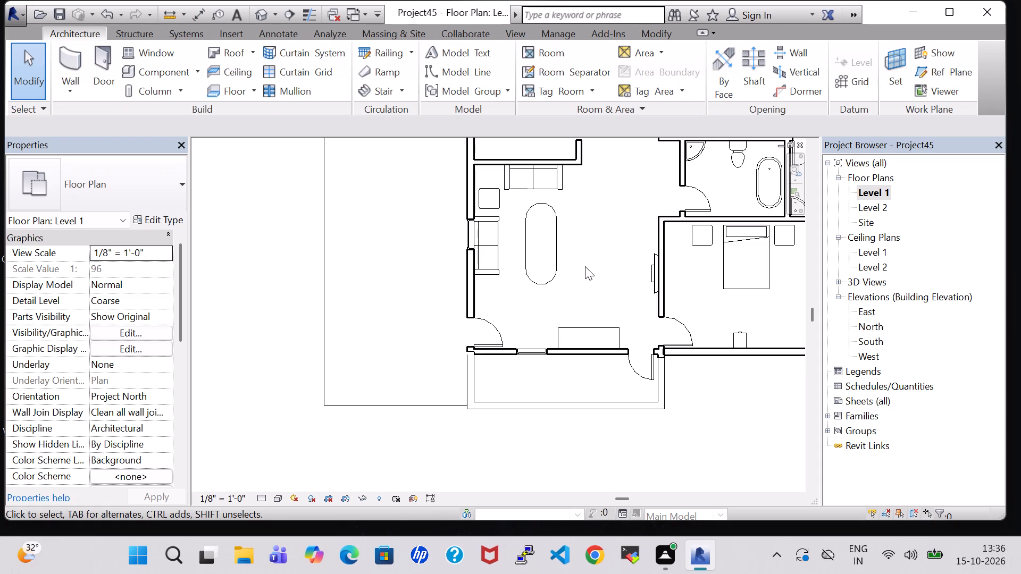
{"action": "left_click", "coordinate": [585, 266]}
{"action": "left_click", "coordinate": [596, 268]}
{"action": "scroll", "coordinate": [596, 268], "scroll_direction": "down", "scroll_amount": 2}
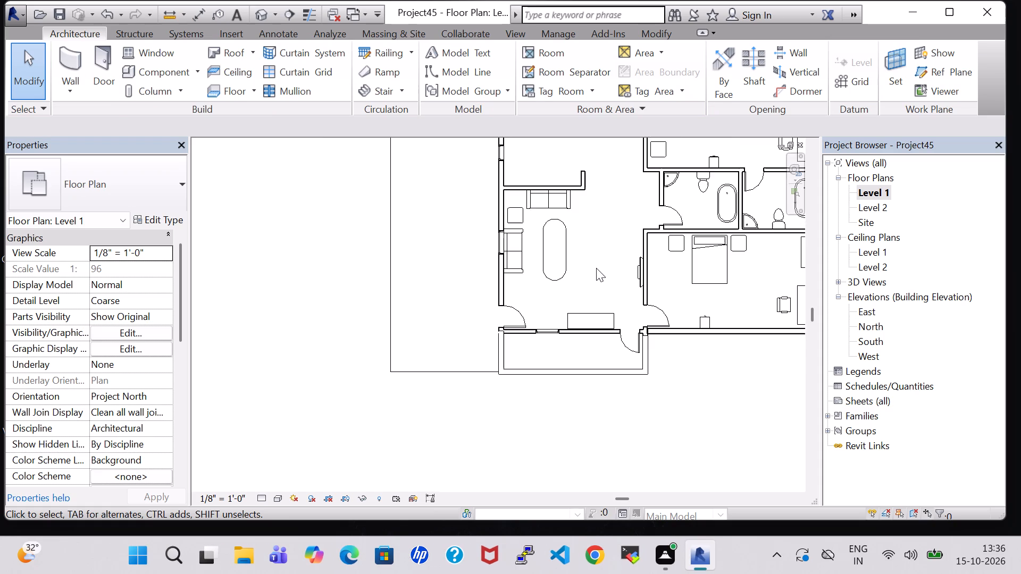
{"action": "scroll", "coordinate": [596, 268], "scroll_direction": "down", "scroll_amount": 1}
{"action": "middle_click_drag", "start_coordinate": [596, 268], "coordinate": [597, 329]}
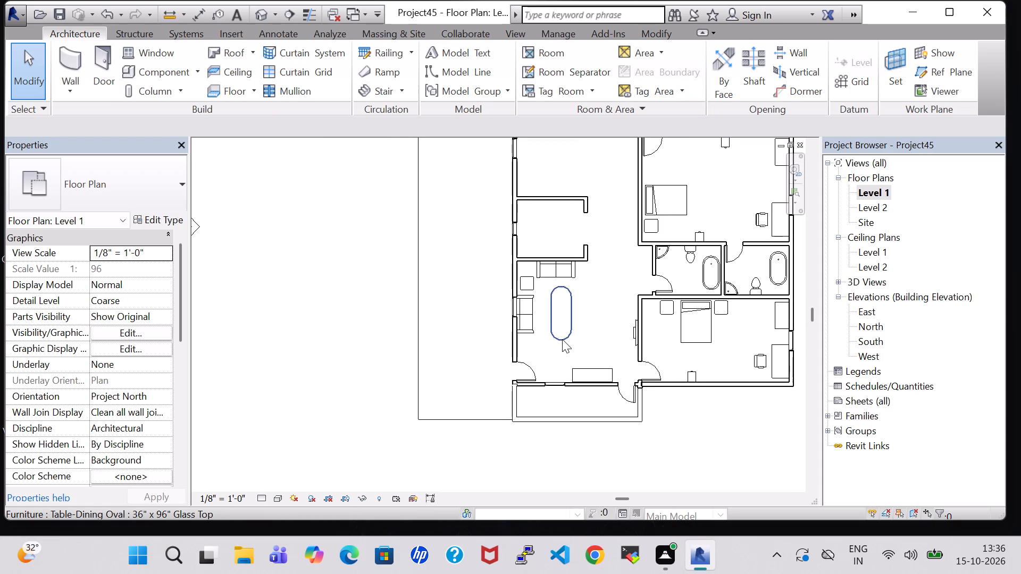
{"action": "left_click", "coordinate": [529, 288]}
{"action": "key", "text": "Up"}
{"action": "key", "text": "Up"}
{"action": "key", "text": "Left"}
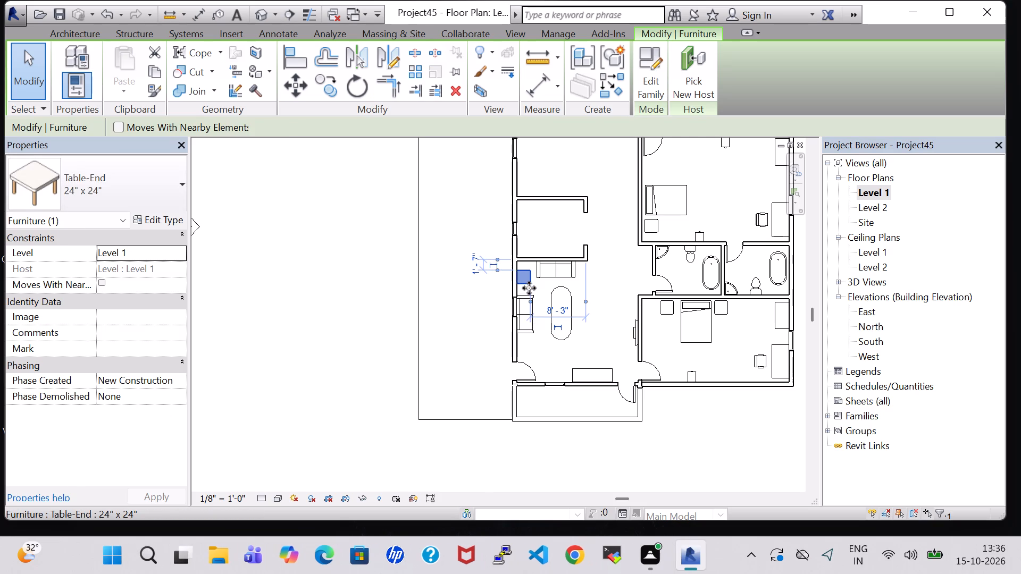
{"action": "scroll", "coordinate": [529, 288], "scroll_direction": "up", "scroll_amount": 7}
{"action": "key", "text": "Right"}
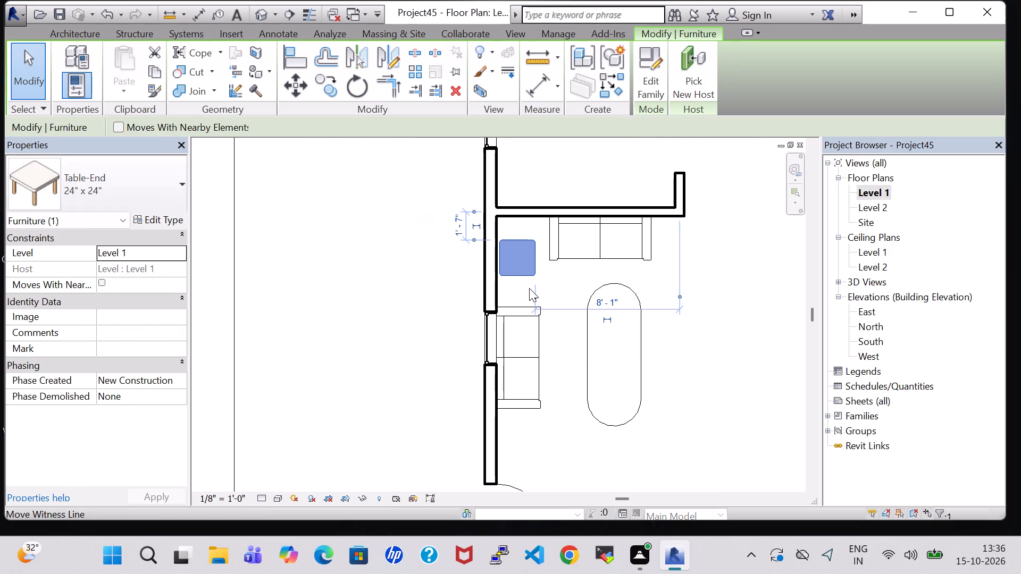
{"action": "key", "text": "Down"}
{"action": "left_click", "coordinate": [767, 260]}
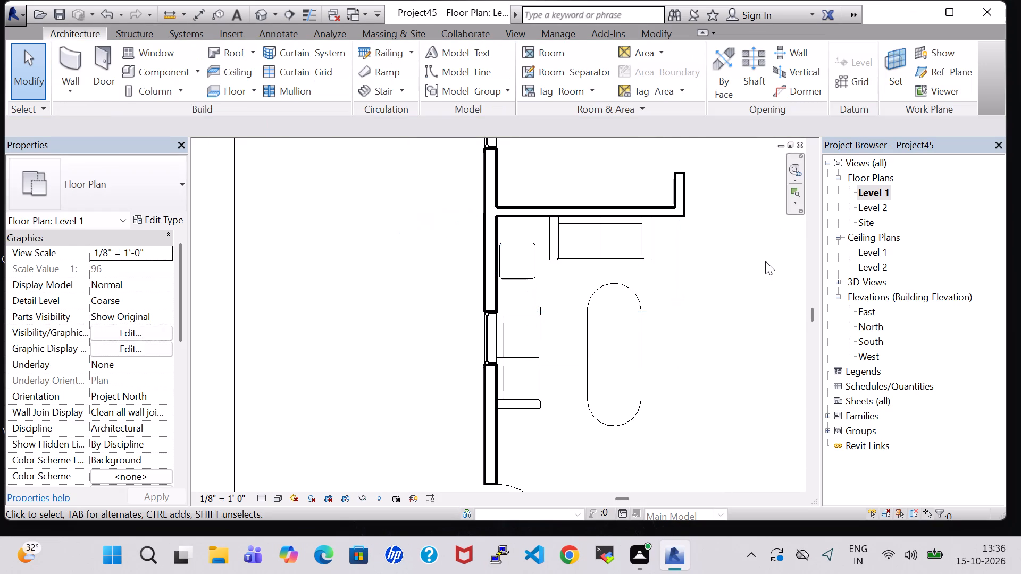
Load the Table-Rectangular family from the Furniture library's Tables folder.
{"action": "scroll", "coordinate": [765, 264], "scroll_direction": "down", "scroll_amount": 4}
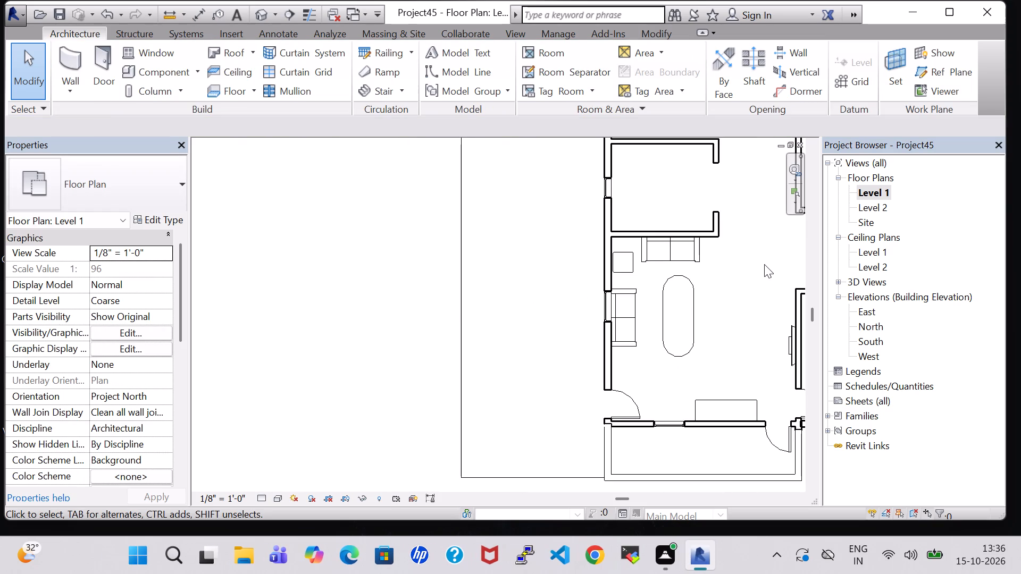
{"action": "middle_click_drag", "start_coordinate": [764, 264], "coordinate": [747, 424]}
{"action": "left_click", "coordinate": [160, 69]}
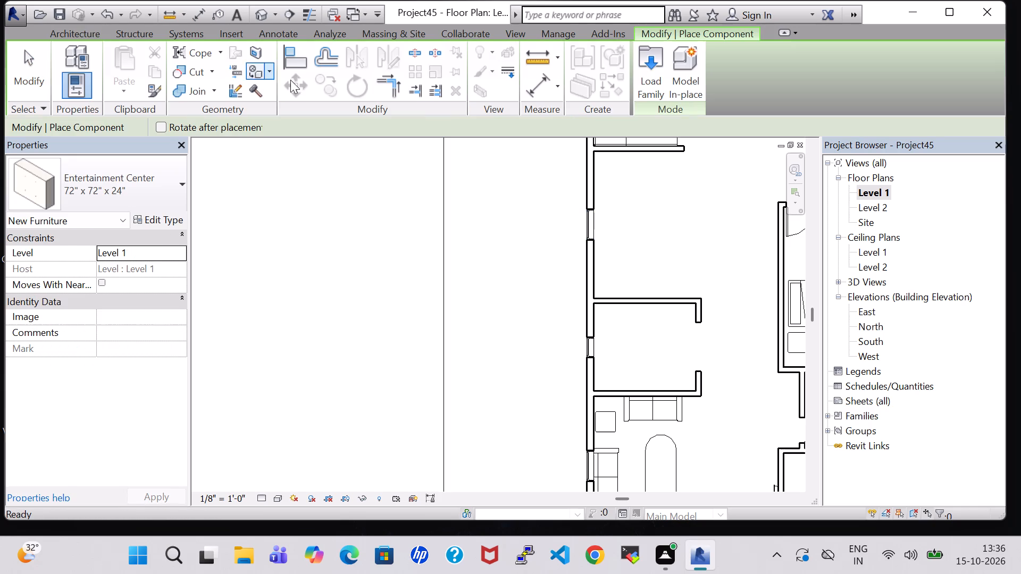
{"action": "left_click", "coordinate": [641, 83]}
{"action": "scroll", "coordinate": [618, 330], "scroll_direction": "down", "scroll_amount": 1}
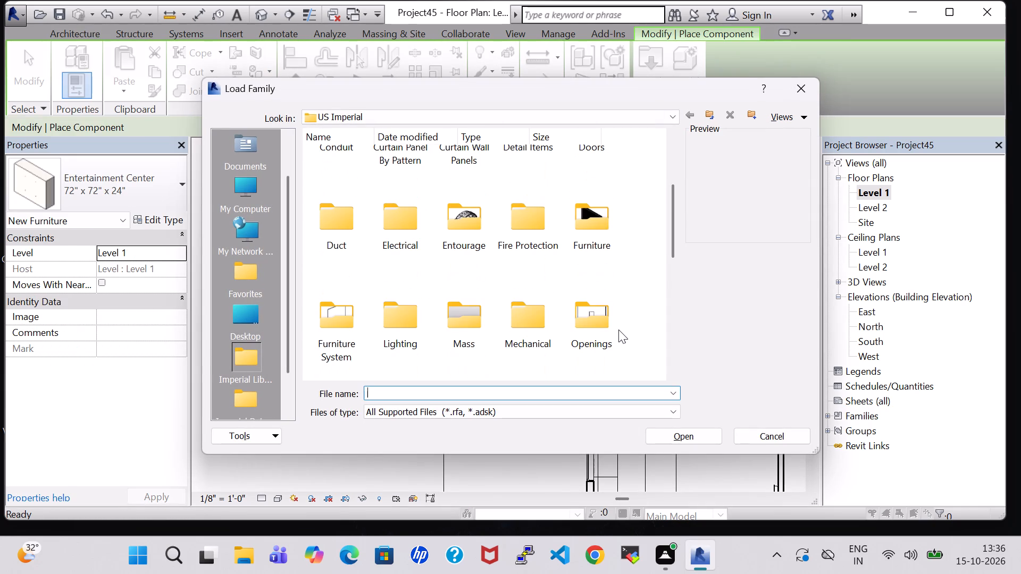
{"action": "double_click", "coordinate": [589, 235]}
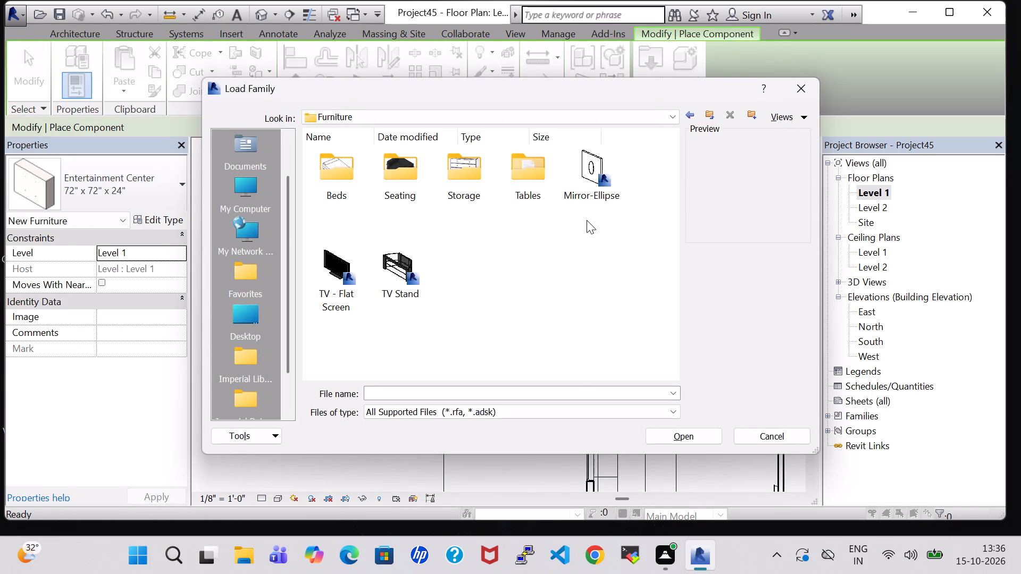
{"action": "double_click", "coordinate": [537, 181]}
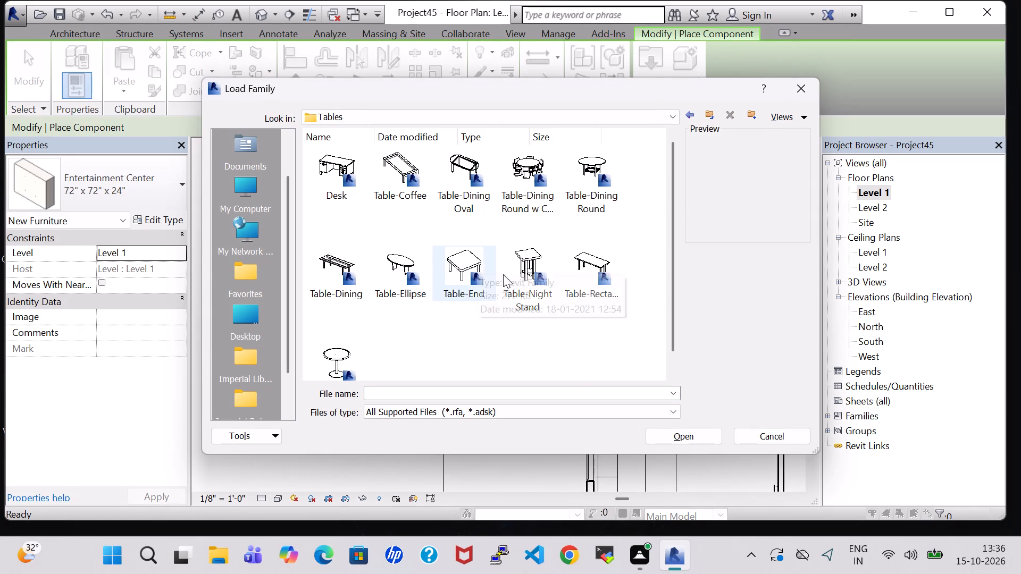
{"action": "left_click", "coordinate": [590, 264]}
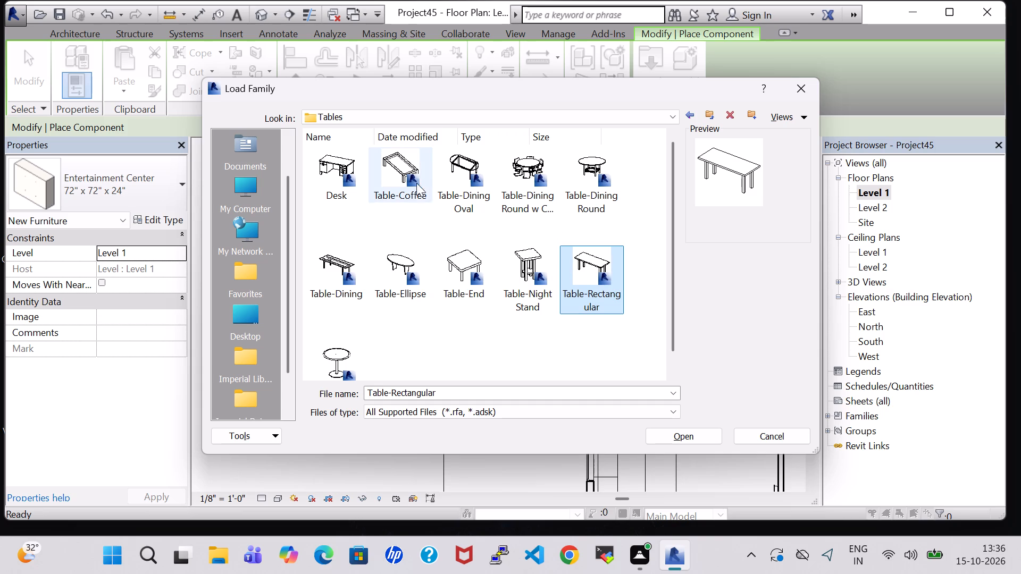
{"action": "left_click", "coordinate": [669, 435]}
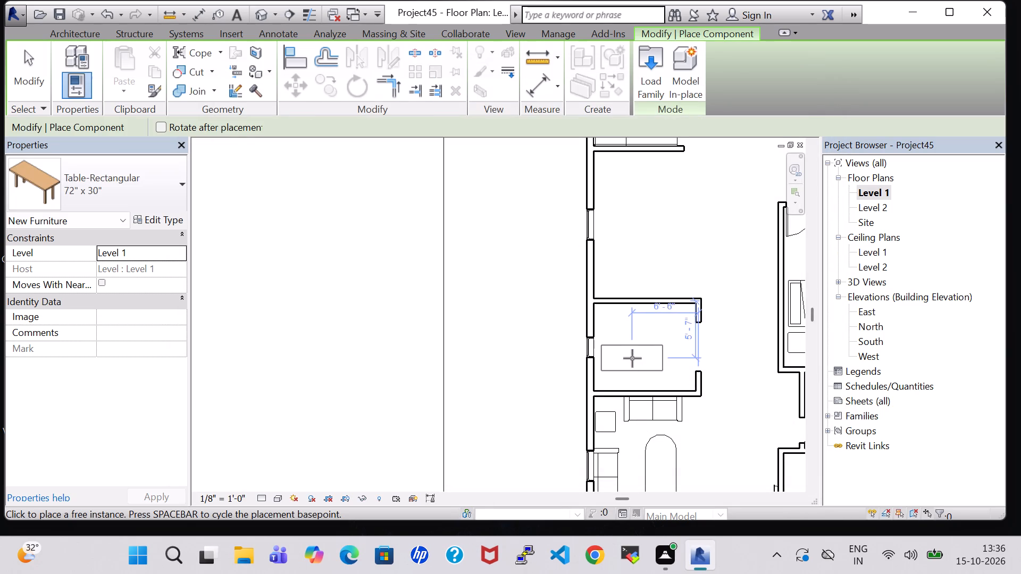
Place the 72" x 30" rectangular table lengthwise north-south at the west window of the small room north of the living room, about 2'-2" from the west wall.
{"action": "key", "text": "space"}
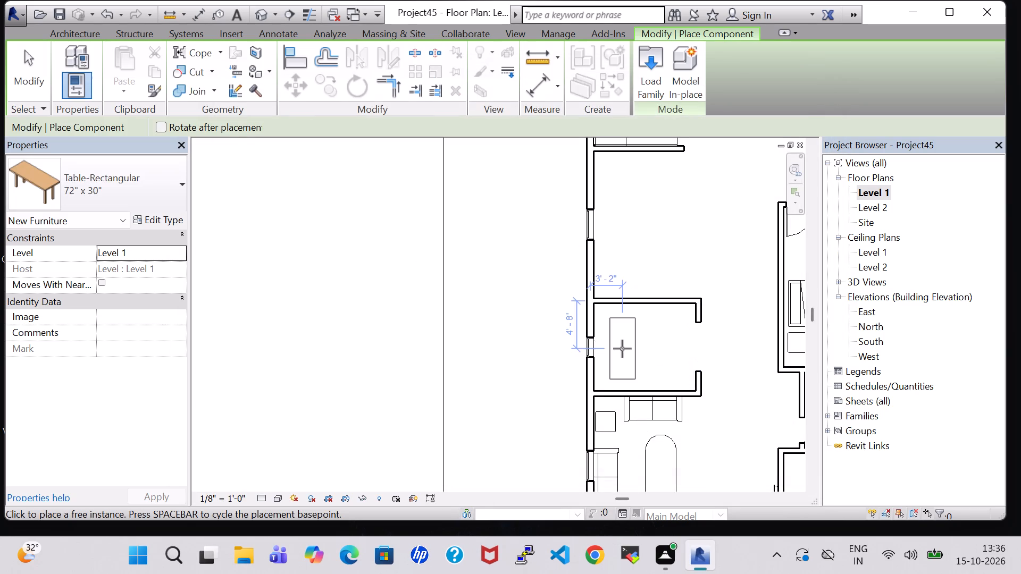
{"action": "scroll", "coordinate": [620, 345], "scroll_direction": "up", "scroll_amount": 3}
{"action": "left_click", "coordinate": [608, 347]}
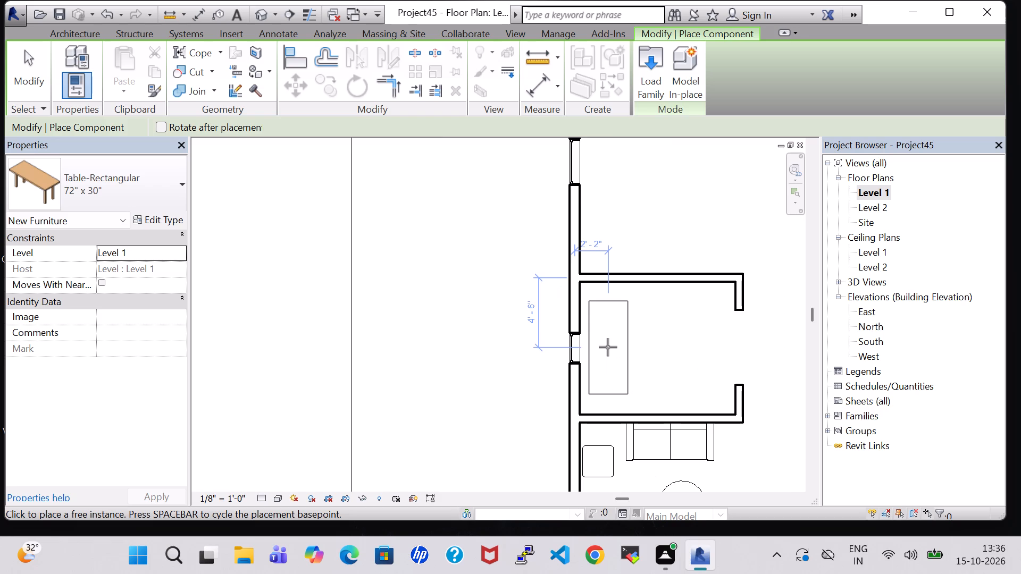
{"action": "scroll", "coordinate": [608, 345], "scroll_direction": "down", "scroll_amount": 5}
{"action": "key", "text": "Escape"}
{"action": "key", "text": "Escape"}
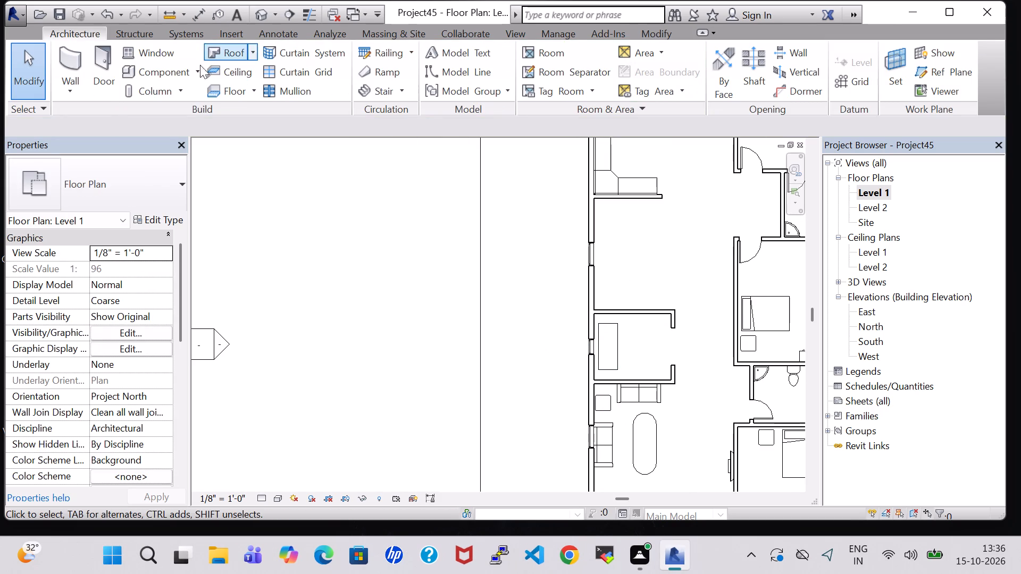
Load the Table-Dining Round w Chairs family from the Furniture library's Tables folder.
{"action": "left_click", "coordinate": [174, 75]}
{"action": "left_click", "coordinate": [662, 96]}
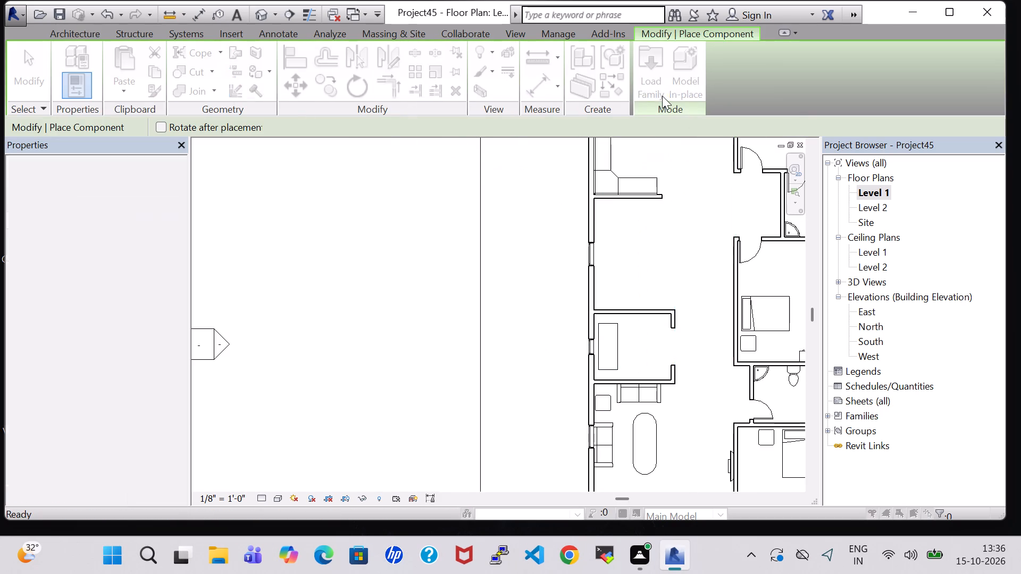
{"action": "double_click", "coordinate": [584, 356]}
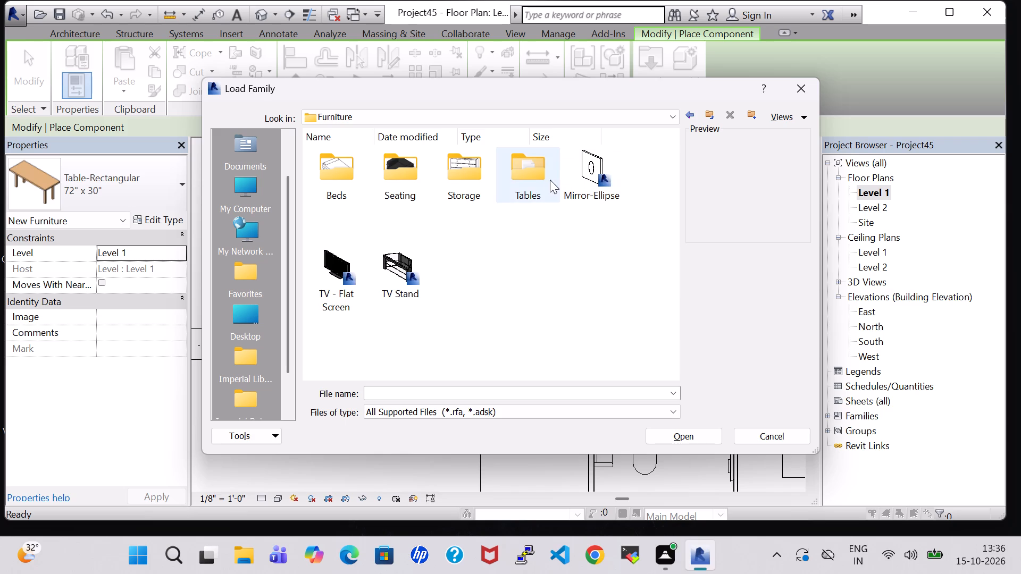
{"action": "double_click", "coordinate": [530, 180]}
{"action": "left_click", "coordinate": [529, 180]}
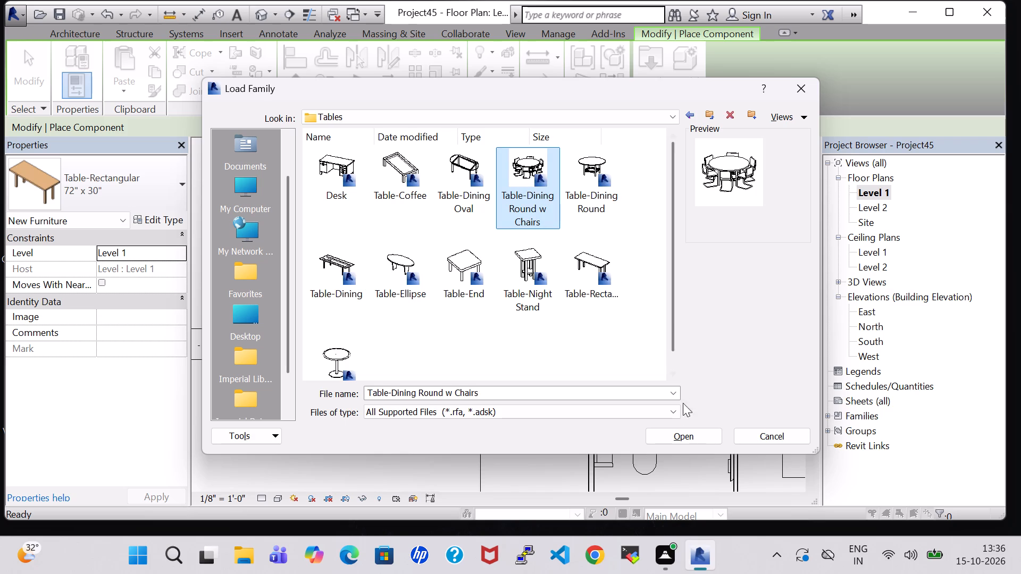
{"action": "left_click", "coordinate": [690, 438]}
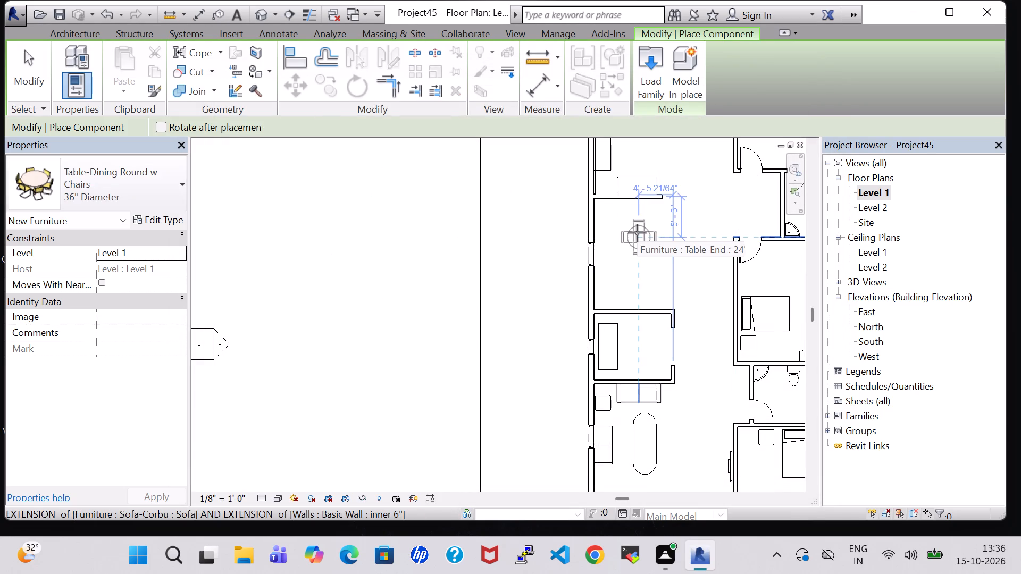
Place one 36" diameter round dining table with chairs in the open dining area south of the kitchen counter.
{"action": "left_click", "coordinate": [637, 243]}
{"action": "key", "text": "Escape"}
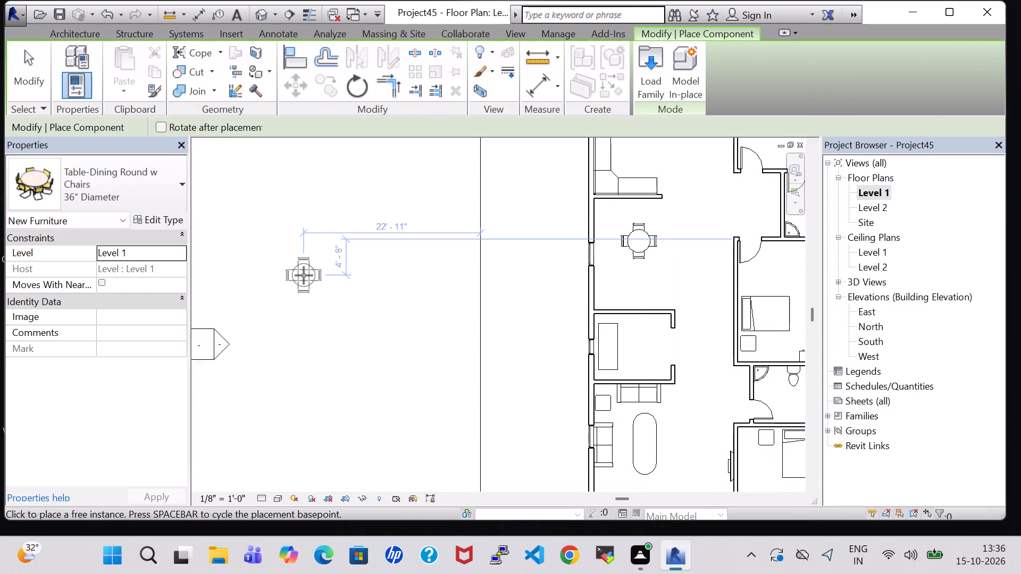
{"action": "key", "text": "Escape"}
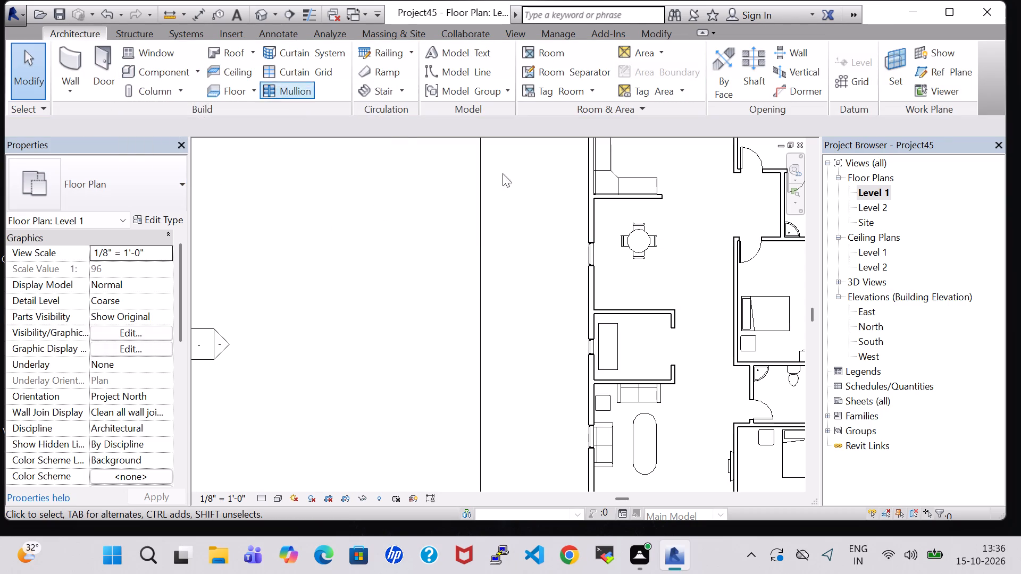
Change the round dining table's type to 60" Diameter with six chairs.
{"action": "left_click", "coordinate": [655, 235]}
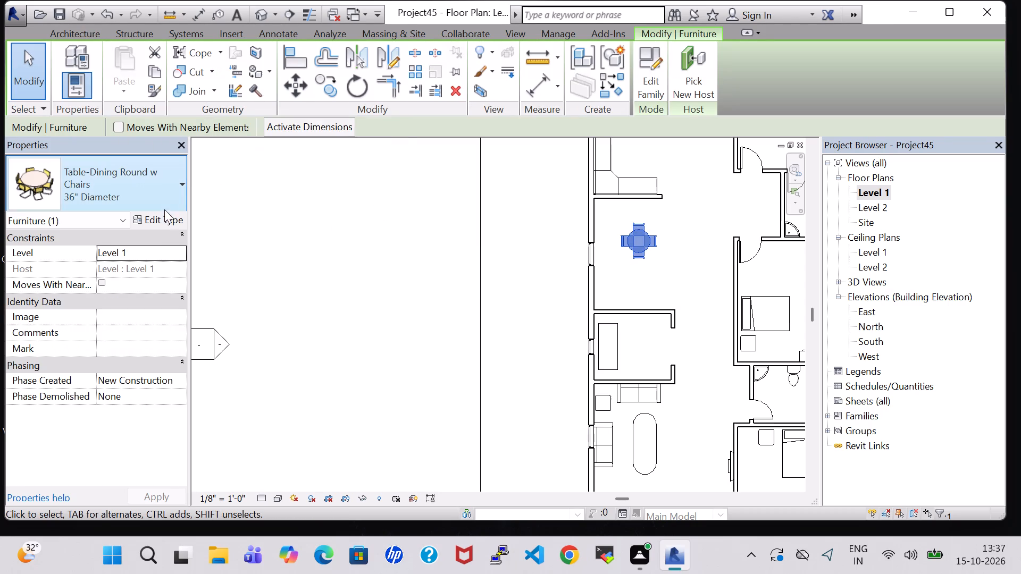
{"action": "left_click", "coordinate": [167, 216]}
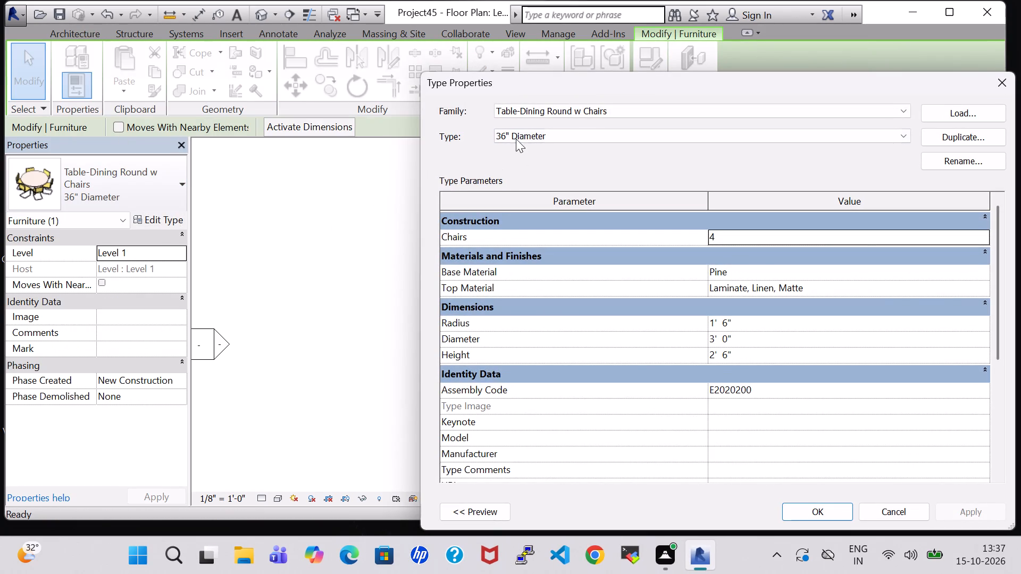
{"action": "left_click", "coordinate": [516, 138]}
{"action": "left_click", "coordinate": [528, 156]}
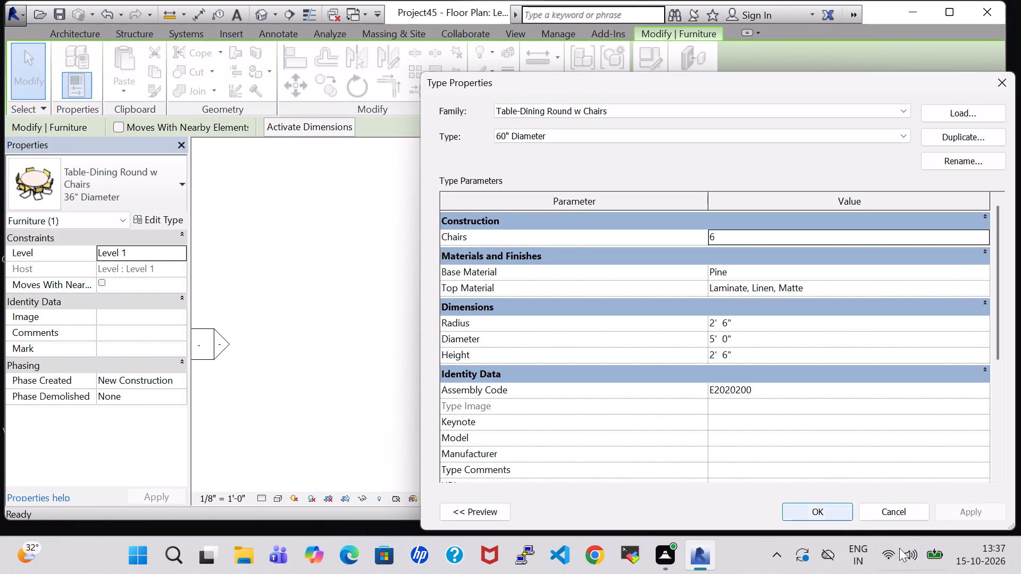
{"action": "left_click", "coordinate": [823, 513]}
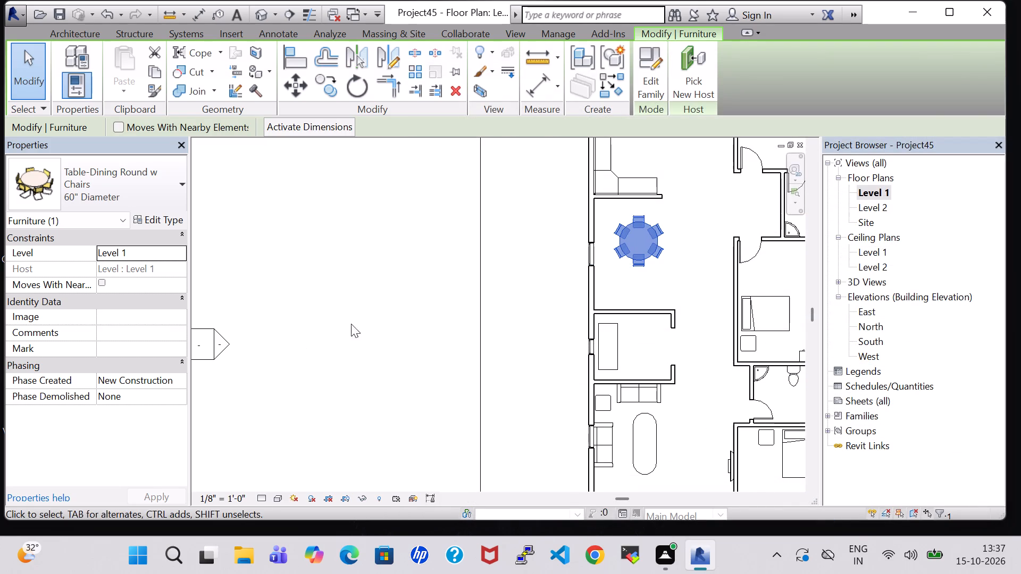
{"action": "left_click", "coordinate": [503, 306]}
Nudge the 60" round dining table slightly south and east, toward the middle of the dining area.
{"action": "left_click", "coordinate": [631, 244]}
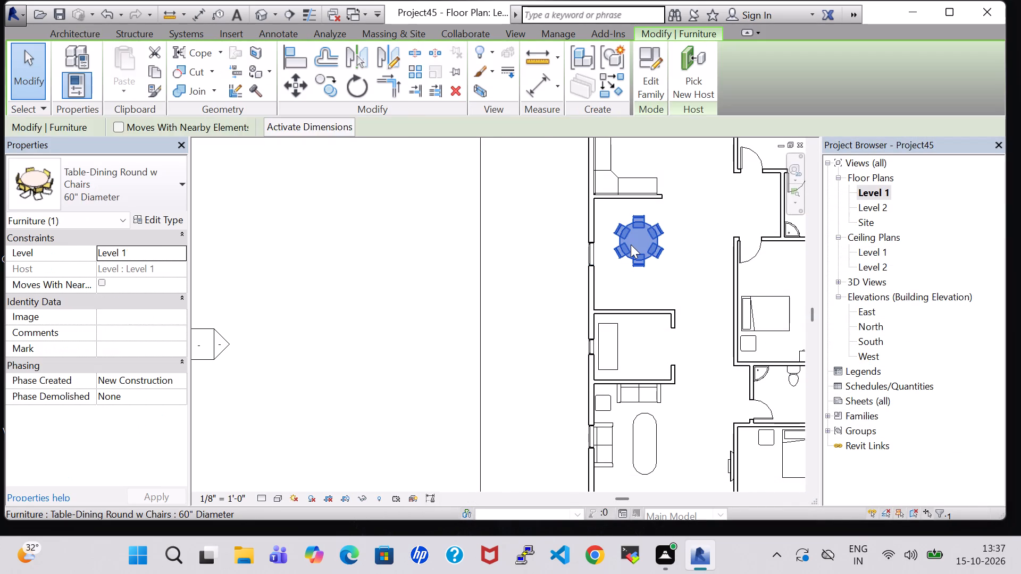
{"action": "key", "text": "Down"}
{"action": "key", "text": "Right"}
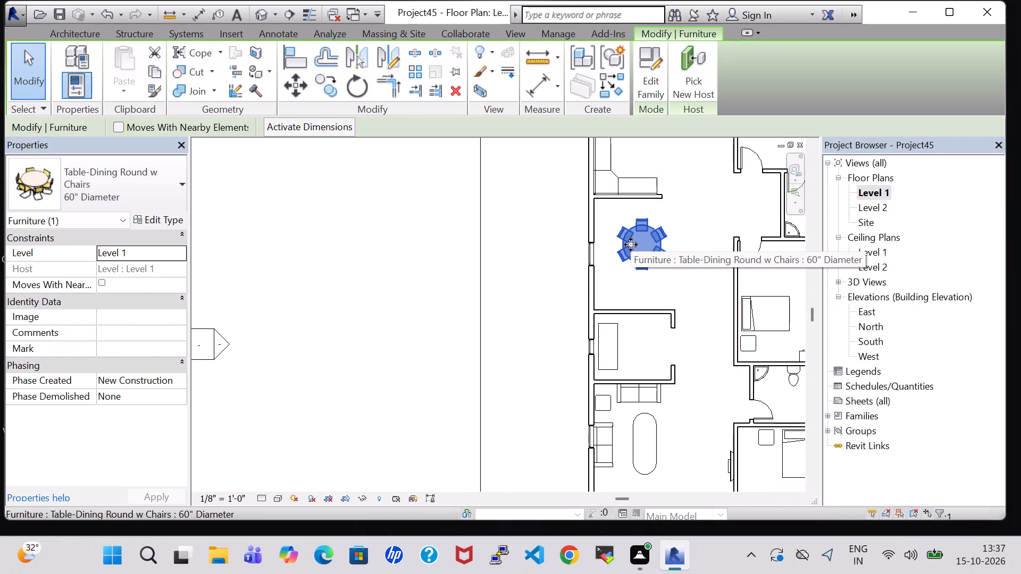
{"action": "left_click", "coordinate": [534, 225]}
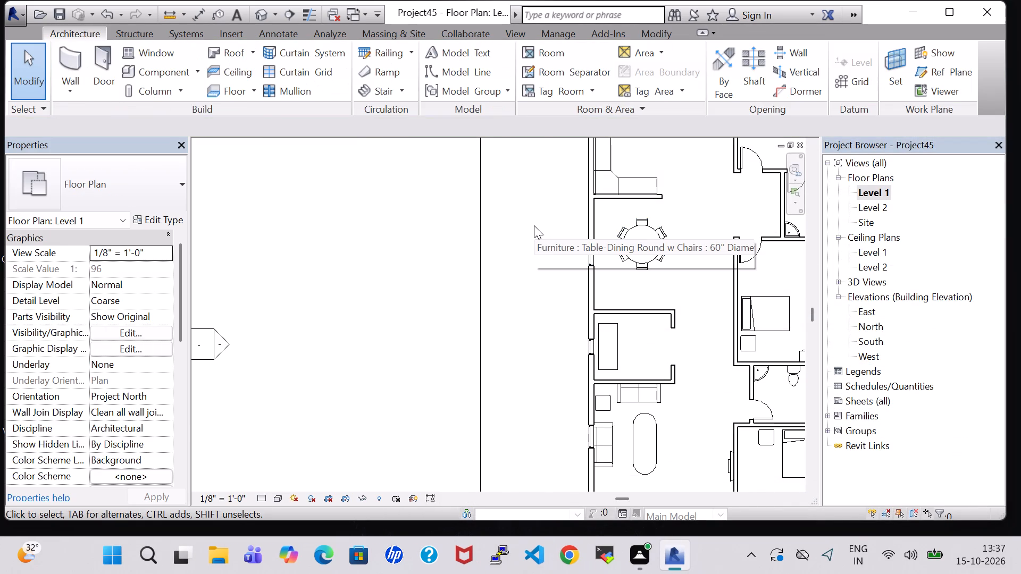
{"action": "left_click", "coordinate": [642, 246]}
{"action": "key", "text": "Down"}
{"action": "key", "text": "Down"}
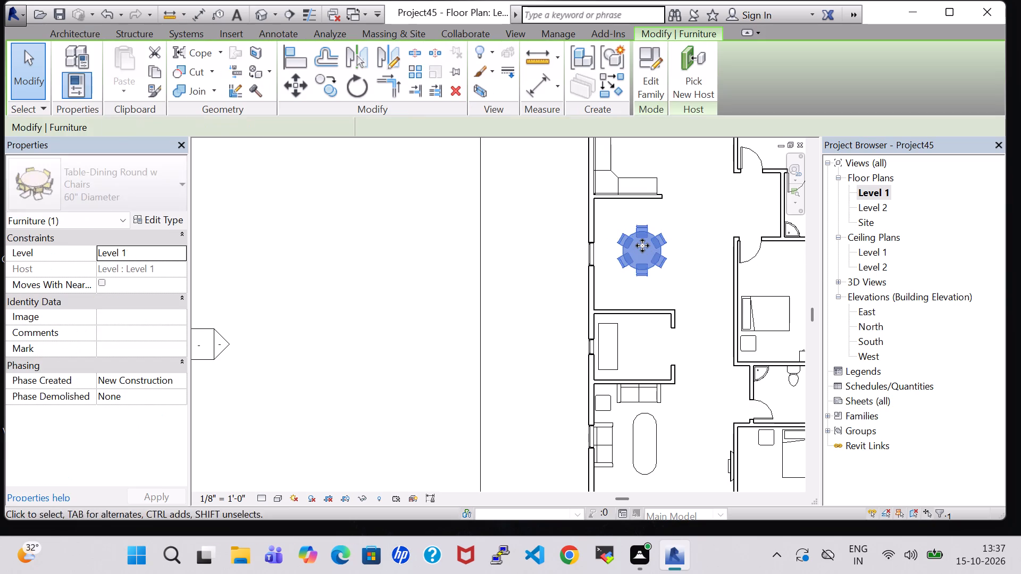
{"action": "key", "text": "Down"}
{"action": "key", "text": "Right"}
{"action": "key", "text": "Right"}
{"action": "left_click", "coordinate": [532, 195]}
Load the Sink Kitchen-Single family from the Plumbing library's Architectural, Fixtures, Sinks folder.
{"action": "scroll", "coordinate": [532, 195], "scroll_direction": "down", "scroll_amount": 1}
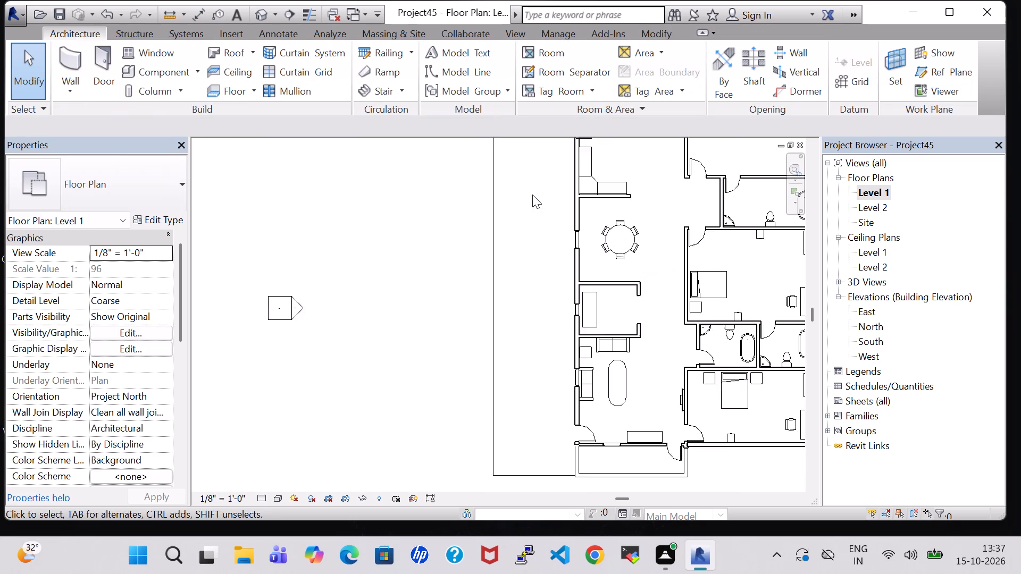
{"action": "scroll", "coordinate": [532, 195], "scroll_direction": "down", "scroll_amount": 2}
{"action": "middle_click_drag", "start_coordinate": [654, 193], "coordinate": [631, 290]}
{"action": "left_click", "coordinate": [602, 199]}
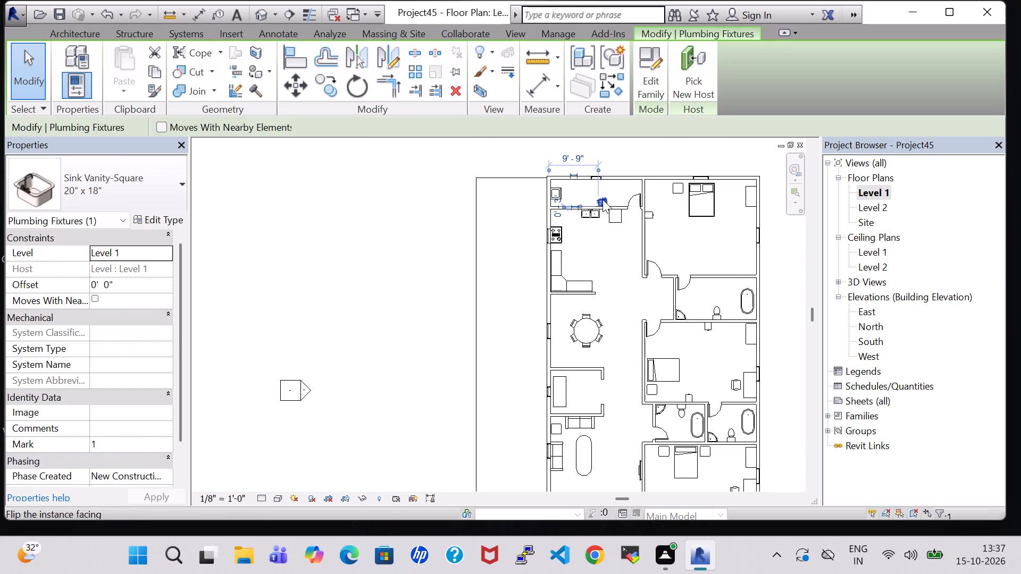
{"action": "left_click", "coordinate": [427, 232]}
{"action": "left_click", "coordinate": [165, 69]}
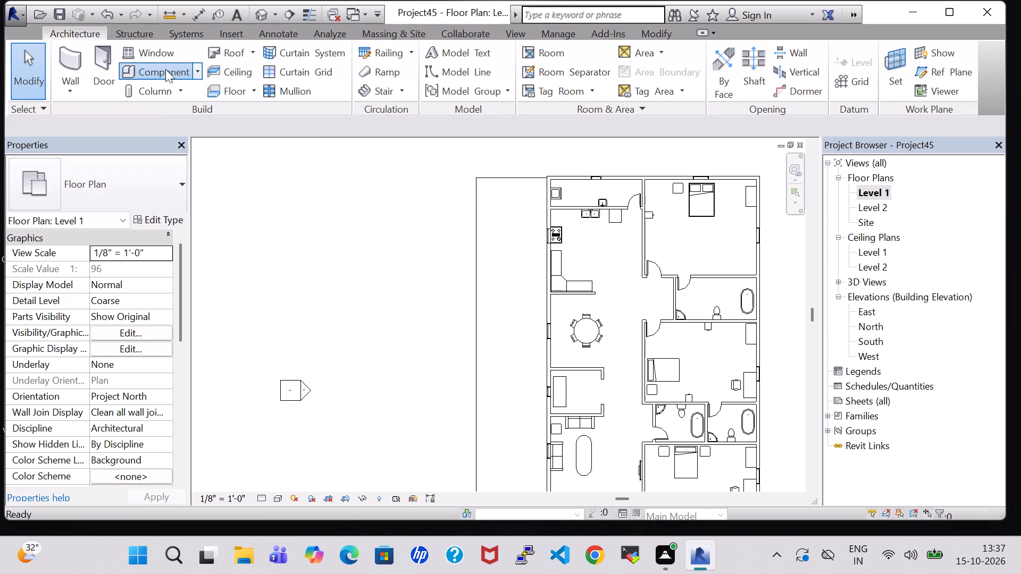
{"action": "left_click", "coordinate": [652, 65]}
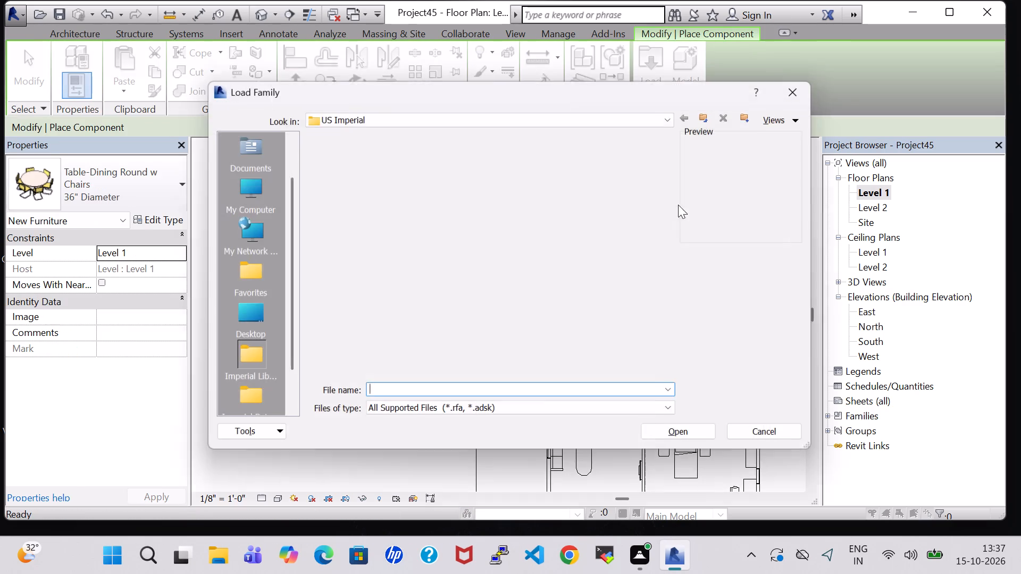
{"action": "left_click", "coordinate": [587, 350]}
{"action": "key", "text": "p"}
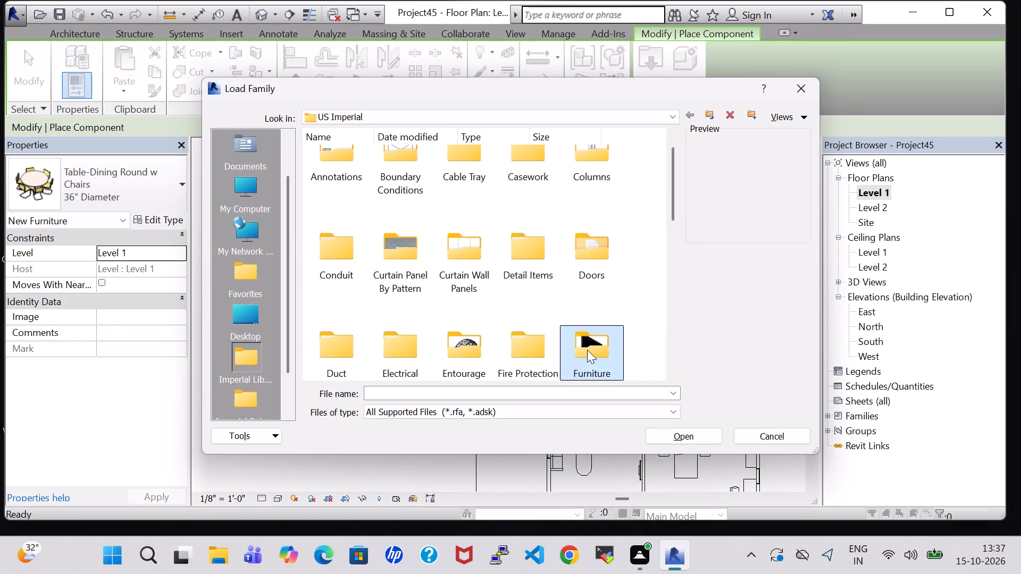
{"action": "double_click", "coordinate": [458, 194]}
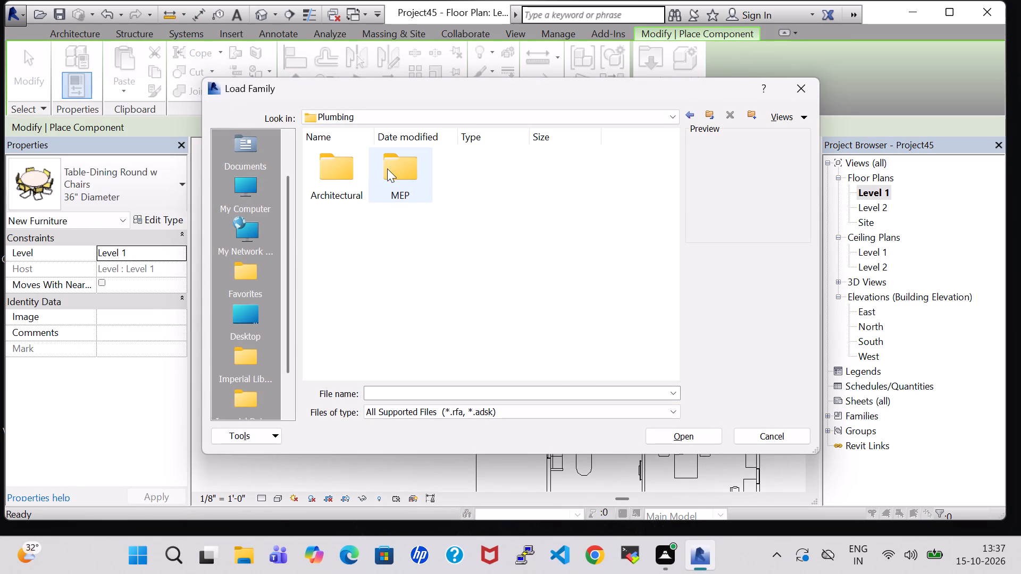
{"action": "double_click", "coordinate": [348, 170]}
{"action": "double_click", "coordinate": [416, 179]}
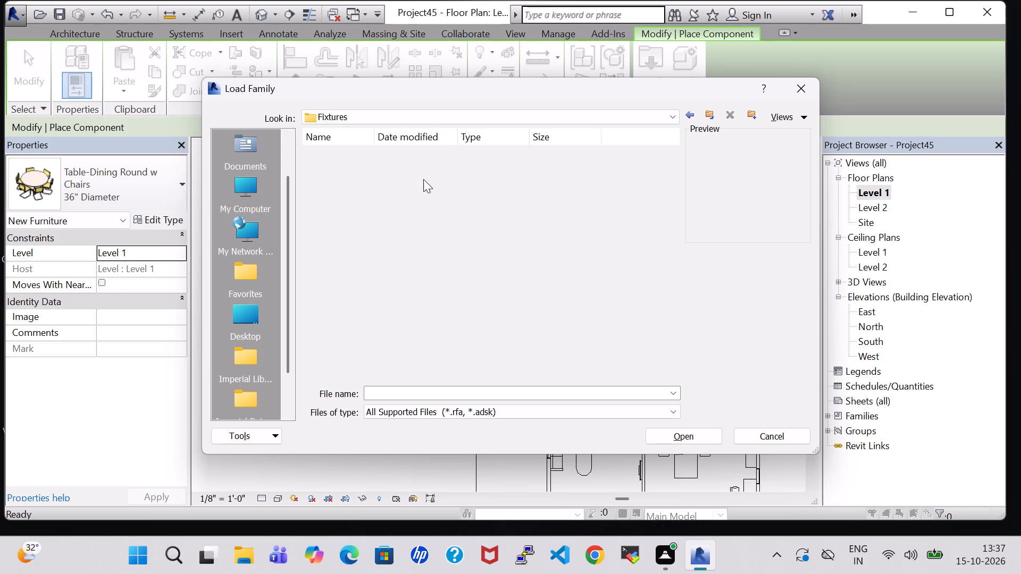
{"action": "double_click", "coordinate": [592, 182]}
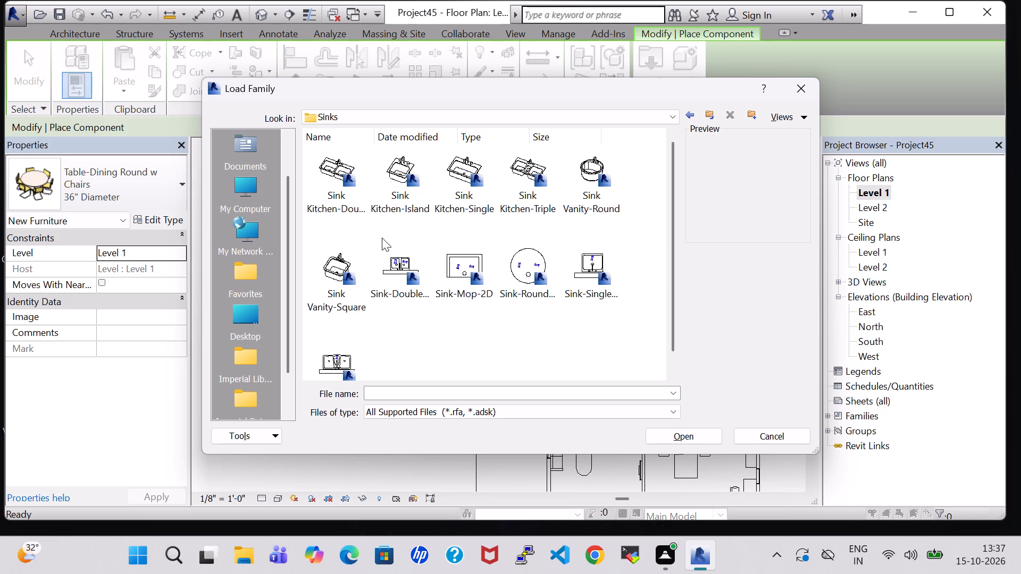
{"action": "left_click", "coordinate": [345, 249]}
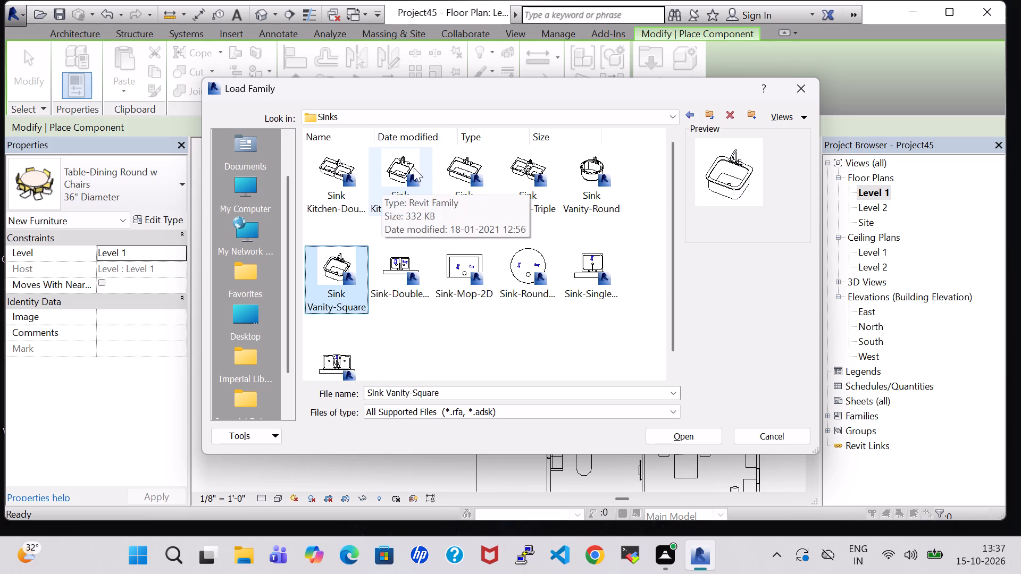
{"action": "left_click", "coordinate": [457, 161]}
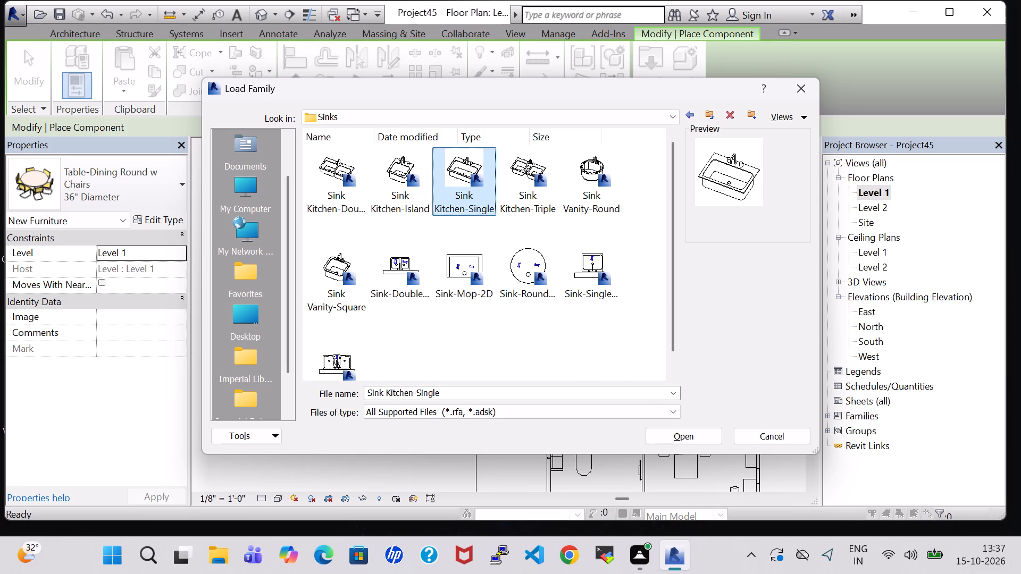
{"action": "left_click", "coordinate": [668, 434]}
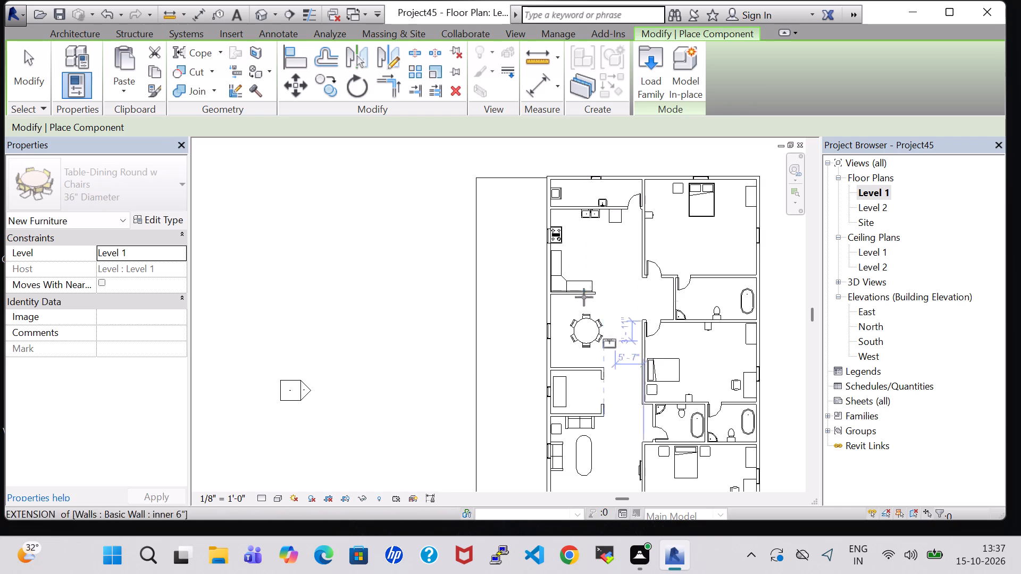
Place the 30" x 21" single kitchen sink in the dining area, against the south face of the kitchen counter's partition wall near the exterior wall.
{"action": "scroll", "coordinate": [574, 307], "scroll_direction": "up", "scroll_amount": 7}
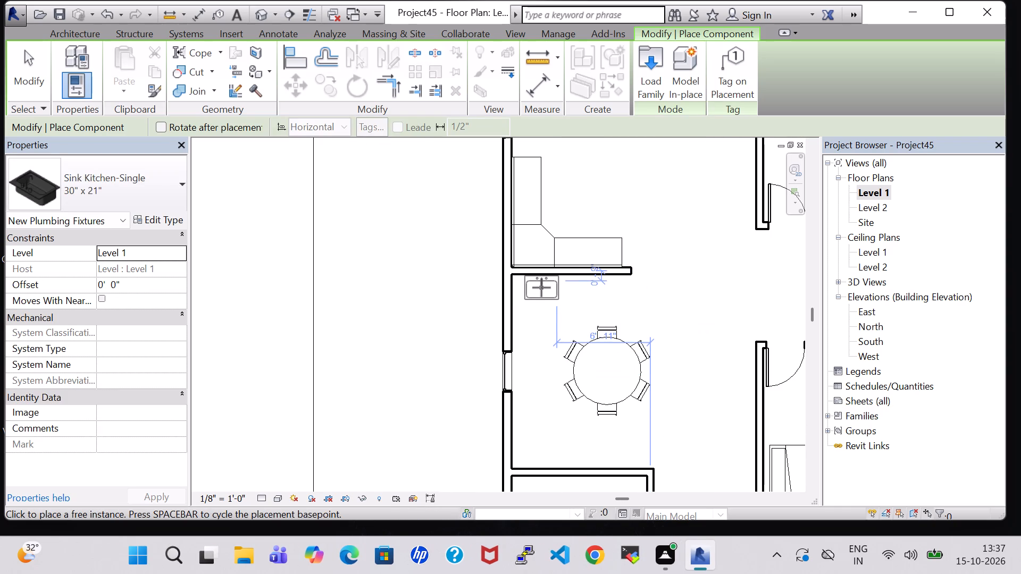
{"action": "left_click", "coordinate": [541, 288]}
{"action": "key", "text": "Escape"}
{"action": "key", "text": "Escape"}
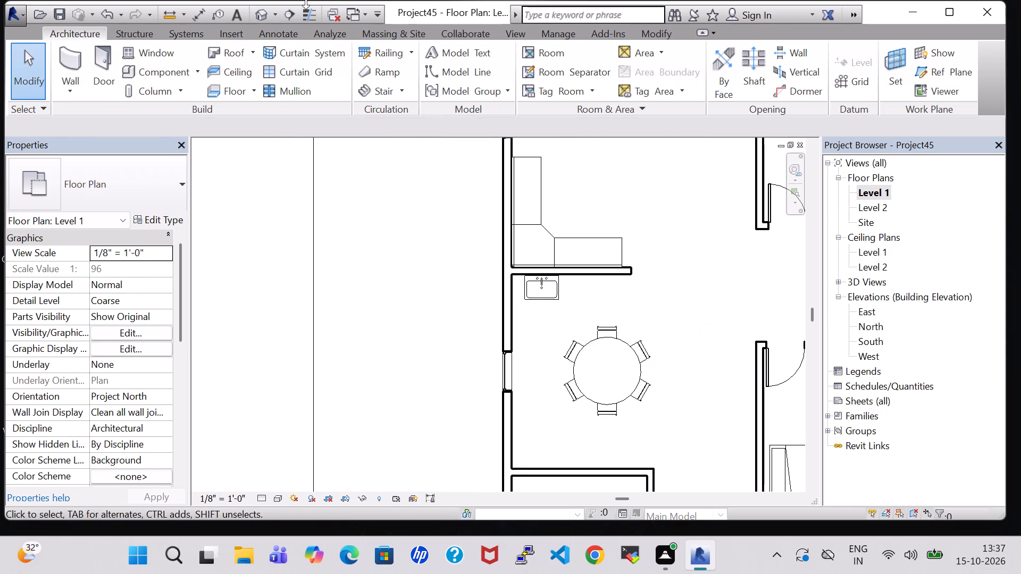
Examine the new sink and round dining set in the 3D view, from above and from the south, and return to the Level 1 plan.
{"action": "left_click", "coordinate": [260, 13]}
{"action": "scroll", "coordinate": [538, 351], "scroll_direction": "up", "scroll_amount": 1}
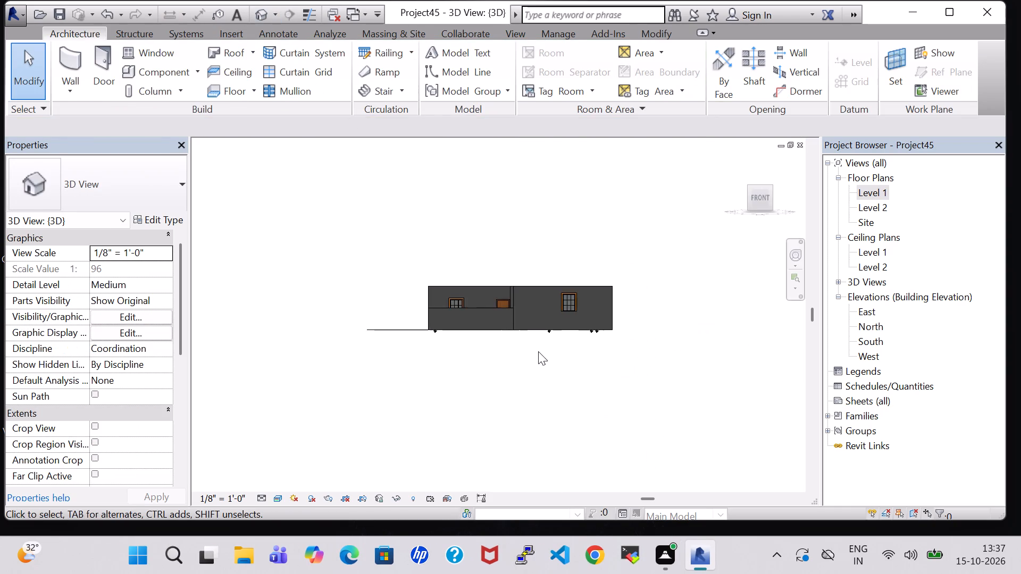
{"action": "scroll", "coordinate": [538, 351], "scroll_direction": "up", "scroll_amount": 3}
{"action": "left_click", "coordinate": [761, 179]}
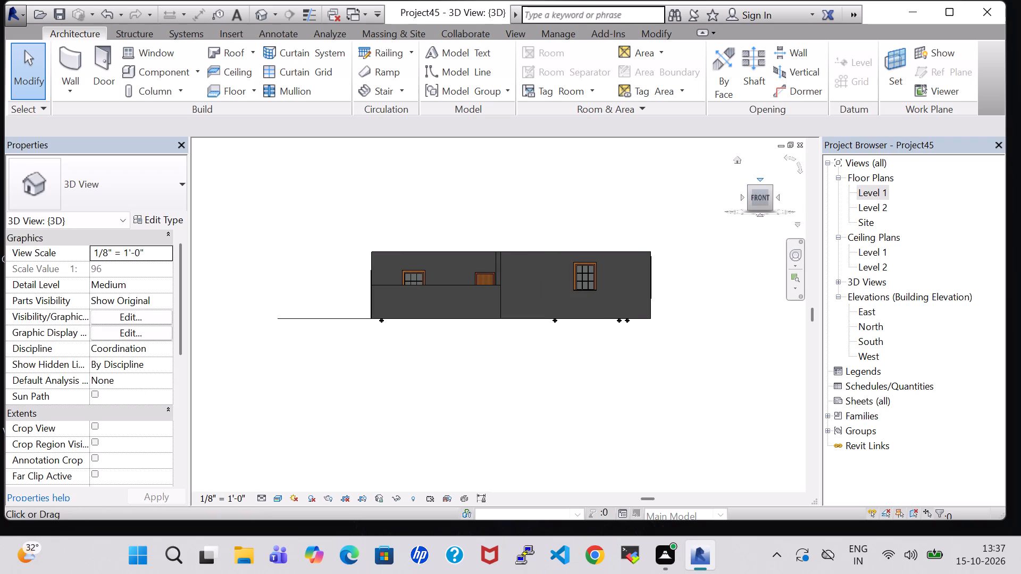
{"action": "scroll", "coordinate": [500, 319], "scroll_direction": "up", "scroll_amount": 3}
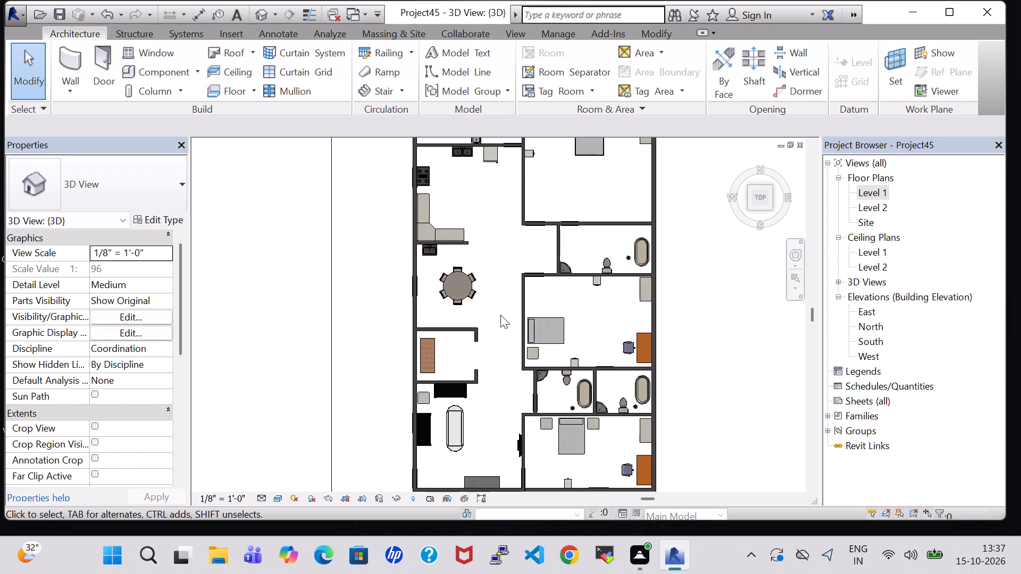
{"action": "scroll", "coordinate": [500, 315], "scroll_direction": "up", "scroll_amount": 4}
{"action": "scroll", "coordinate": [500, 315], "scroll_direction": "up", "scroll_amount": 1, "text": "shift"}
{"action": "middle_click_drag", "start_coordinate": [500, 315], "coordinate": [502, 269], "text": "shift"}
{"action": "scroll", "coordinate": [490, 281], "scroll_direction": "up", "scroll_amount": 4}
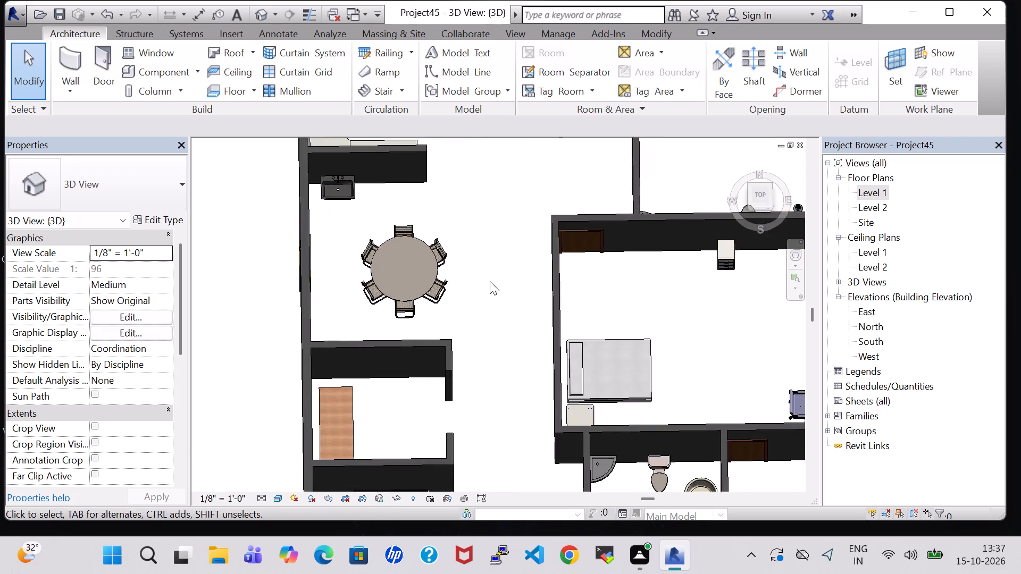
{"action": "scroll", "coordinate": [490, 281], "scroll_direction": "up", "scroll_amount": 3}
{"action": "scroll", "coordinate": [490, 282], "scroll_direction": "up", "scroll_amount": 1, "text": "shift"}
{"action": "middle_click_drag", "start_coordinate": [490, 282], "coordinate": [480, 180], "text": "shift"}
{"action": "middle_click_drag", "start_coordinate": [476, 235], "coordinate": [446, 204]}
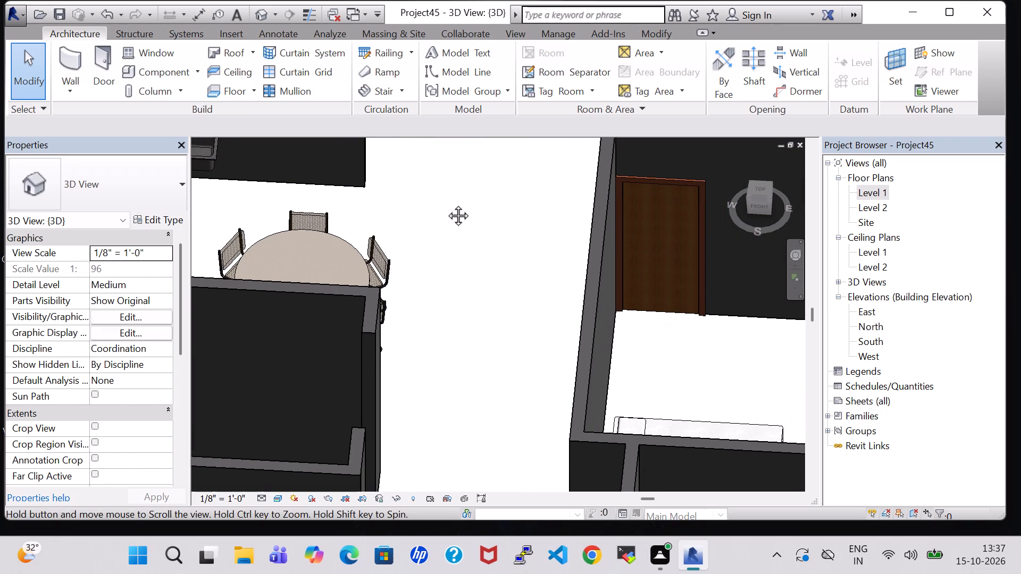
{"action": "middle_click_drag", "start_coordinate": [446, 204], "coordinate": [446, 183]}
{"action": "scroll", "coordinate": [446, 183], "scroll_direction": "down", "scroll_amount": 3}
{"action": "middle_click_drag", "start_coordinate": [447, 184], "coordinate": [446, 263]}
{"action": "scroll", "coordinate": [447, 184], "scroll_direction": "up", "scroll_amount": 1}
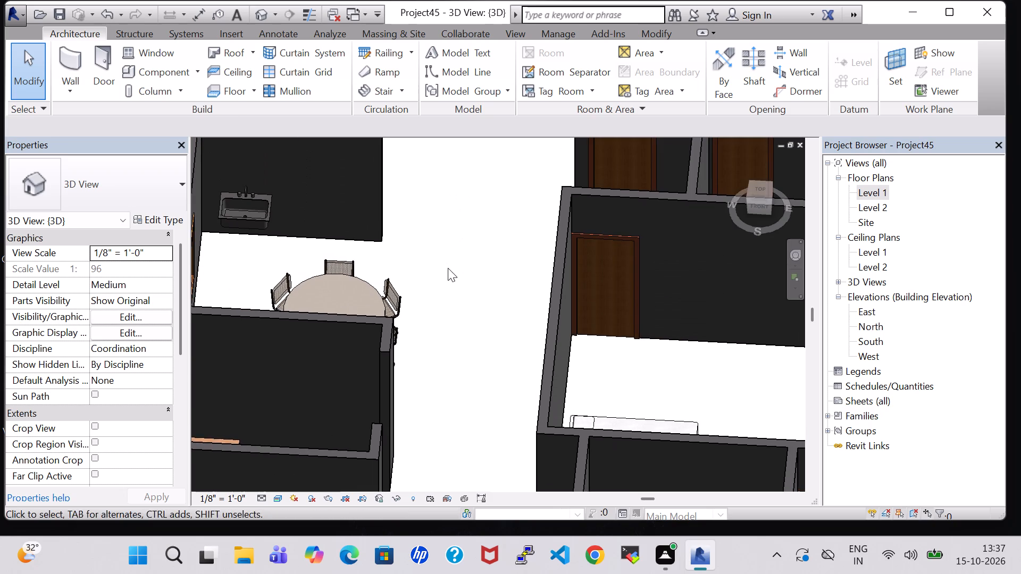
{"action": "middle_click_drag", "start_coordinate": [448, 268], "coordinate": [448, 238], "text": "shift"}
{"action": "scroll", "coordinate": [448, 238], "scroll_direction": "up", "scroll_amount": 1}
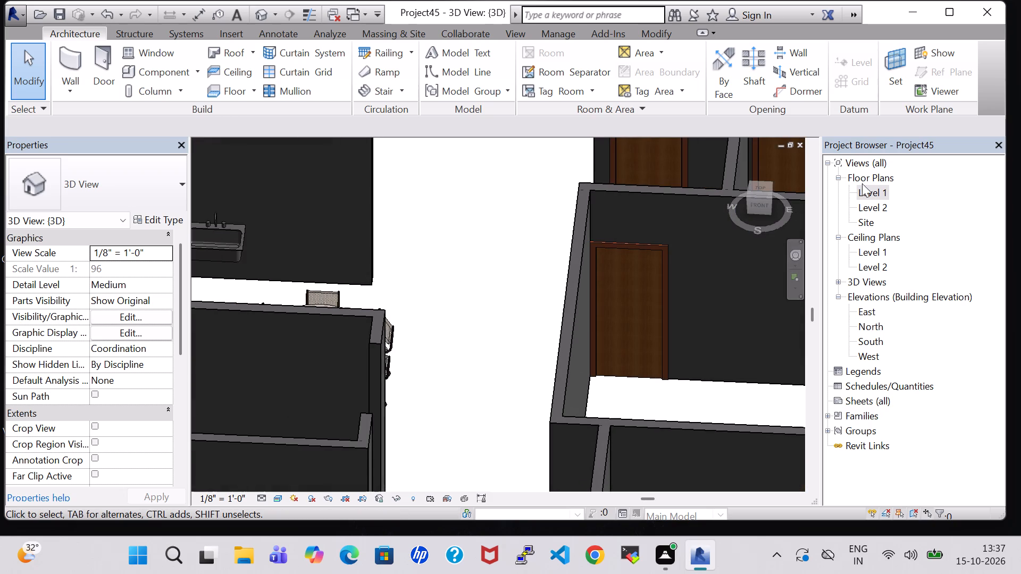
{"action": "double_click", "coordinate": [874, 187]}
Create a similar TV from the living room flat screen, as the 32" type, and place it on the southernmost bedroom's west wall.
{"action": "scroll", "coordinate": [626, 284], "scroll_direction": "down", "scroll_amount": 1}
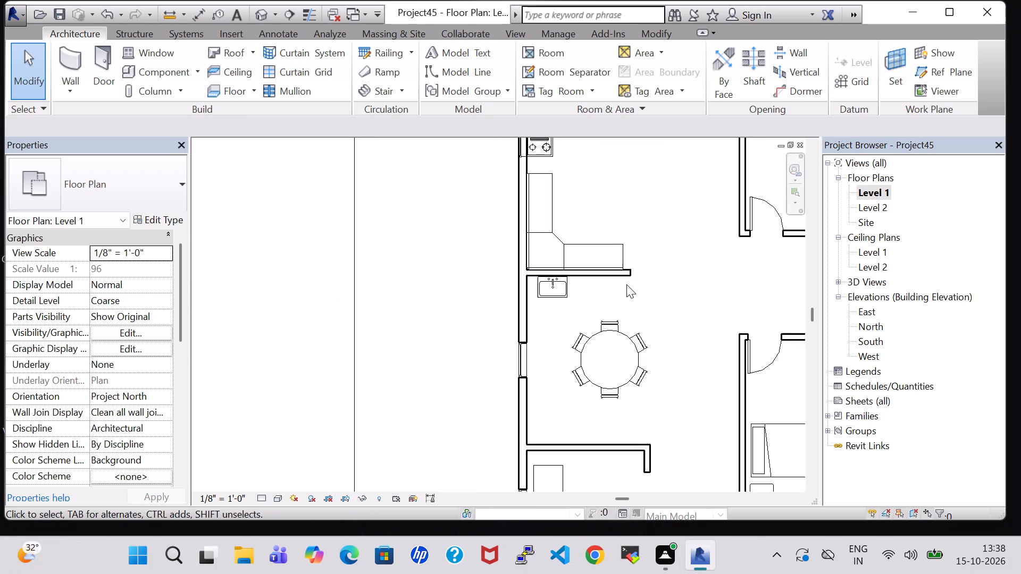
{"action": "scroll", "coordinate": [626, 284], "scroll_direction": "down", "scroll_amount": 5}
{"action": "middle_click_drag", "start_coordinate": [665, 393], "coordinate": [660, 319]}
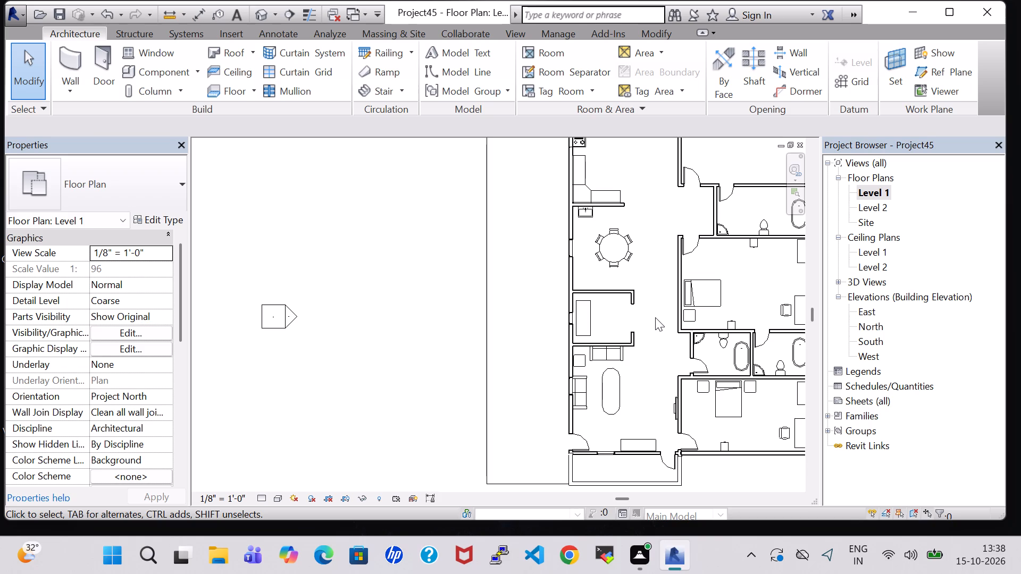
{"action": "scroll", "coordinate": [655, 317], "scroll_direction": "down", "scroll_amount": 2}
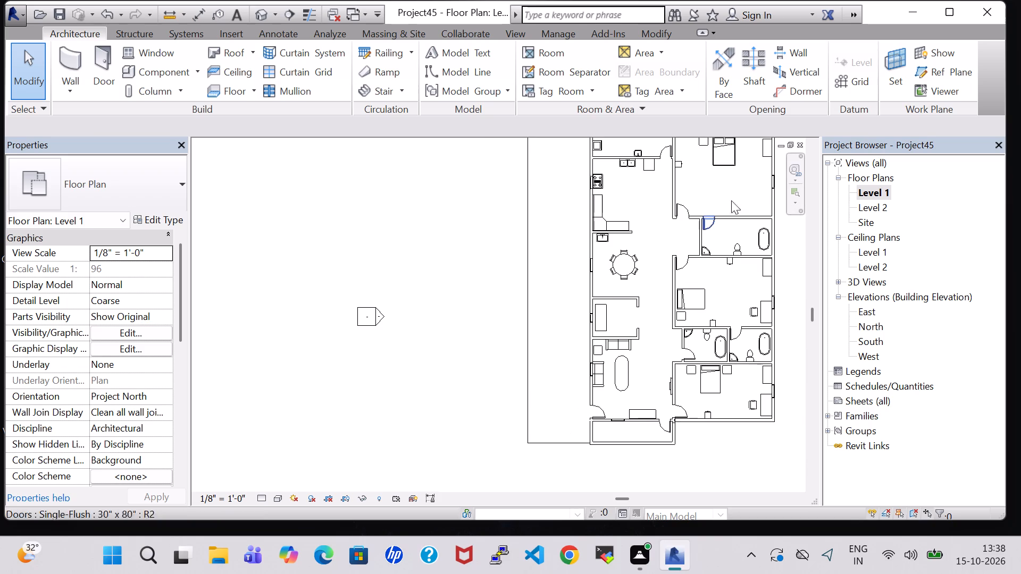
{"action": "middle_click_drag", "start_coordinate": [686, 206], "coordinate": [584, 242]}
{"action": "left_click", "coordinate": [724, 253]}
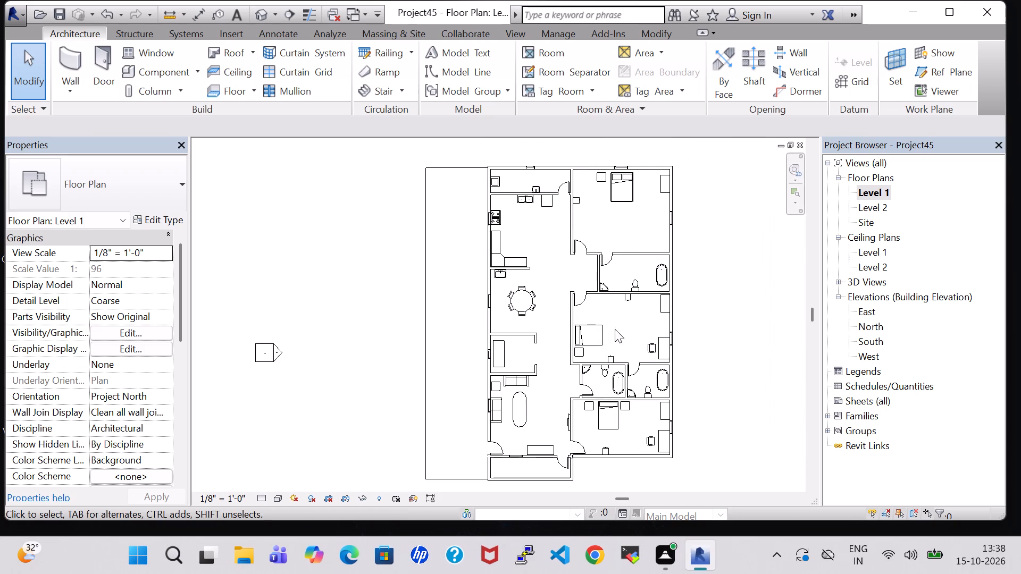
{"action": "scroll", "coordinate": [565, 418], "scroll_direction": "up", "scroll_amount": 2}
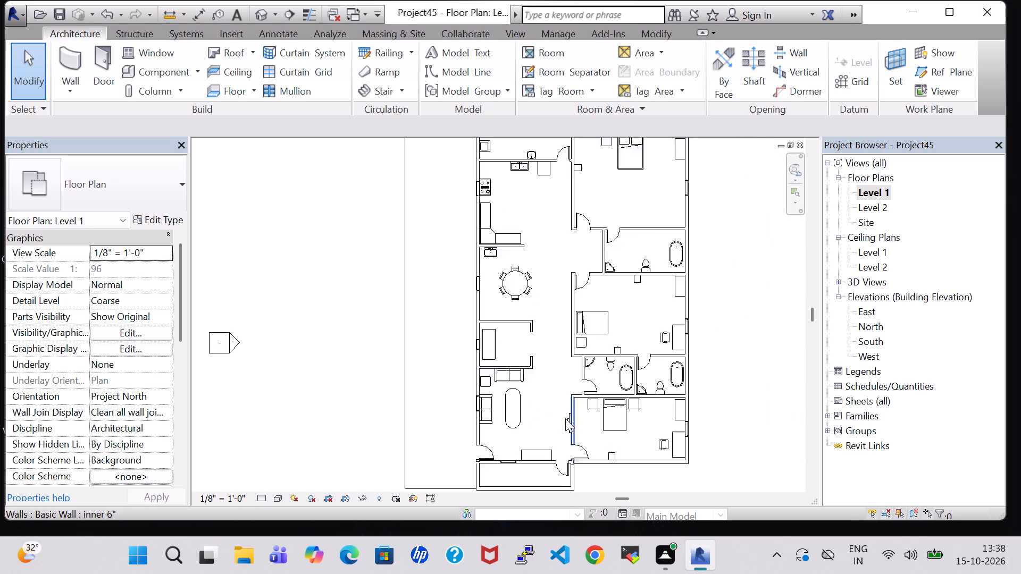
{"action": "scroll", "coordinate": [565, 418], "scroll_direction": "up", "scroll_amount": 4}
{"action": "left_click", "coordinate": [566, 423]}
{"action": "right_click", "coordinate": [566, 423]}
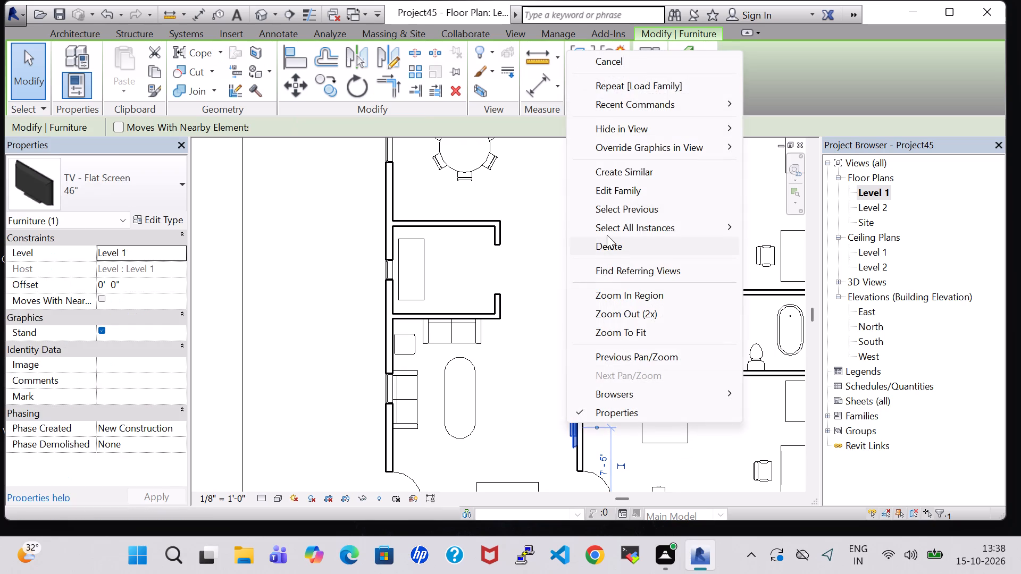
{"action": "left_click", "coordinate": [612, 169]}
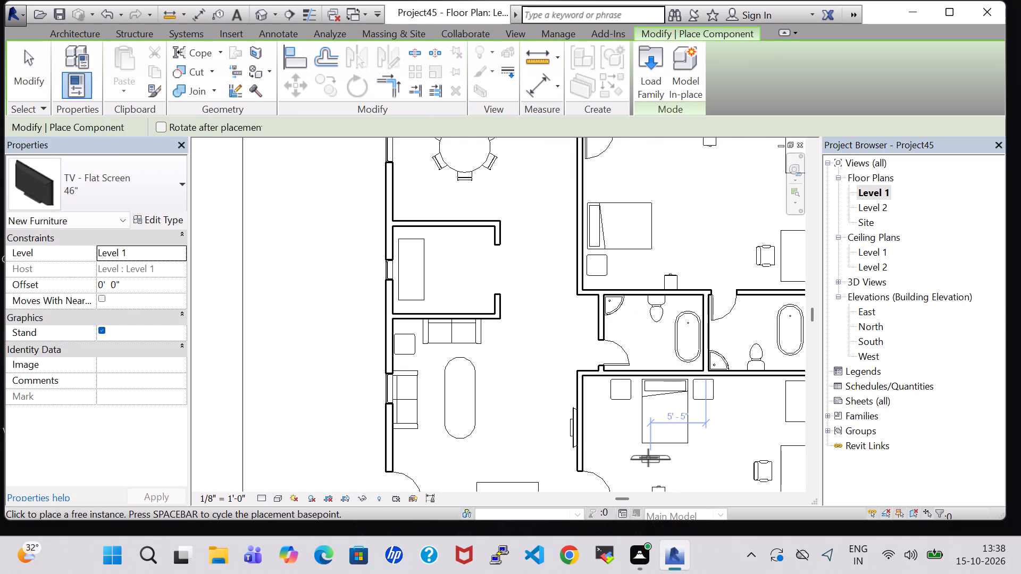
{"action": "scroll", "coordinate": [648, 458], "scroll_direction": "down", "scroll_amount": 5}
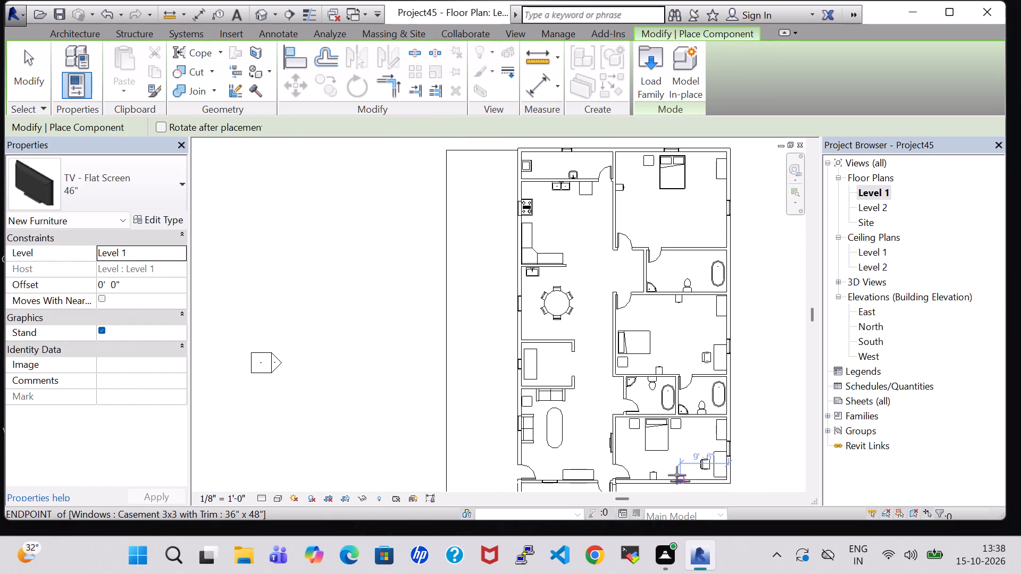
{"action": "scroll", "coordinate": [677, 475], "scroll_direction": "up", "scroll_amount": 6}
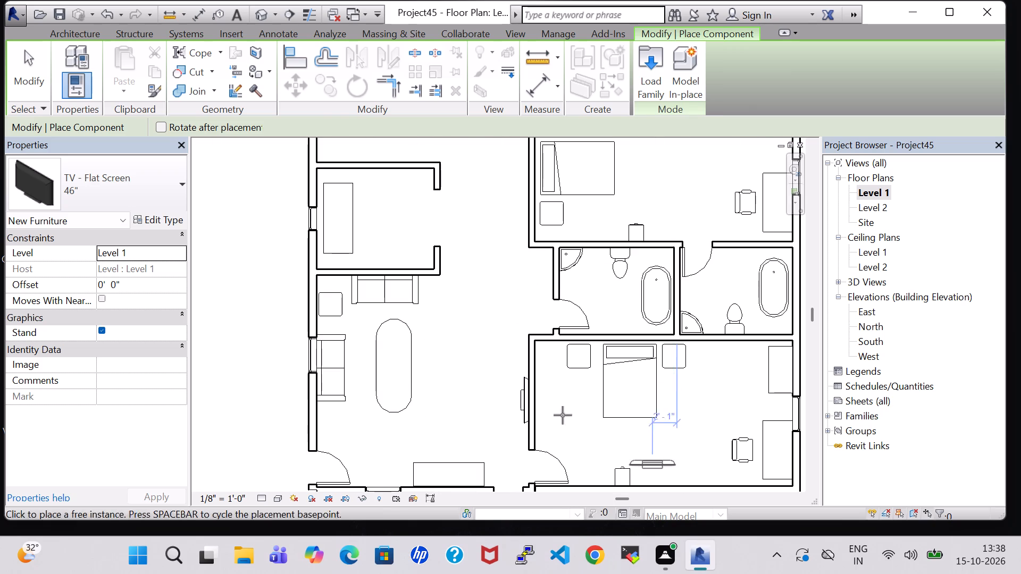
{"action": "key", "text": "space"}
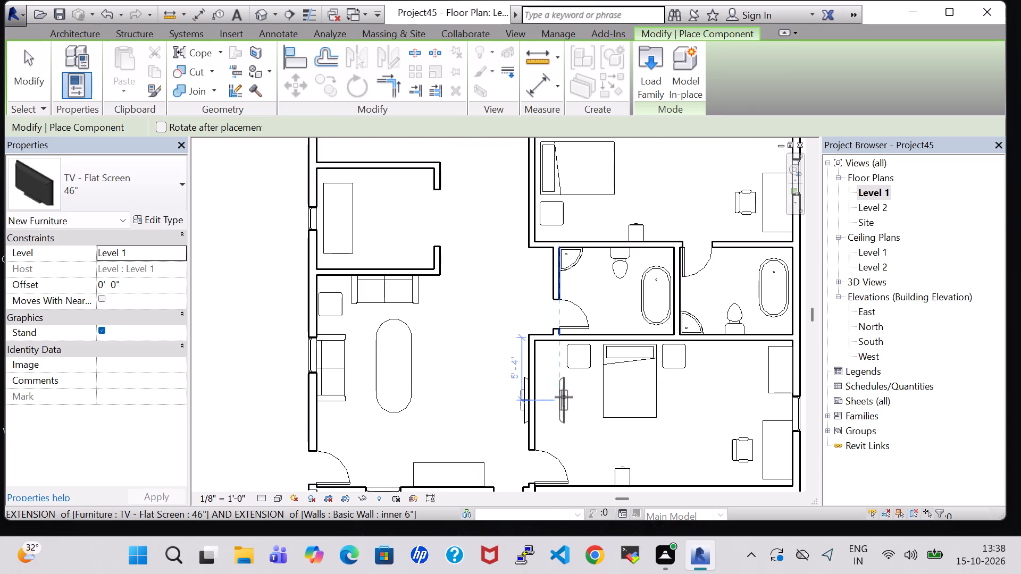
{"action": "left_click", "coordinate": [153, 222]}
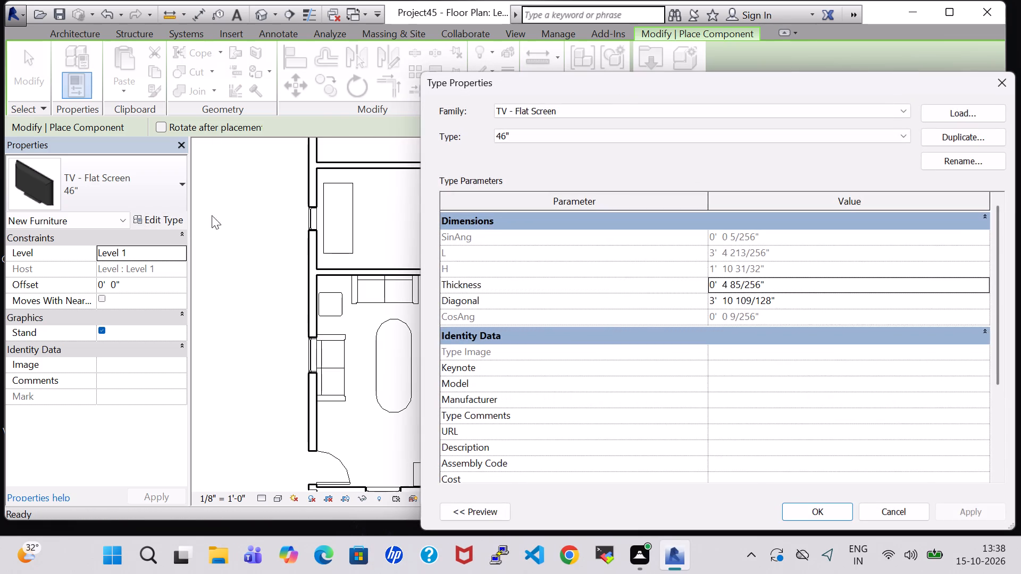
{"action": "left_click", "coordinate": [584, 131]}
{"action": "left_click", "coordinate": [552, 149]}
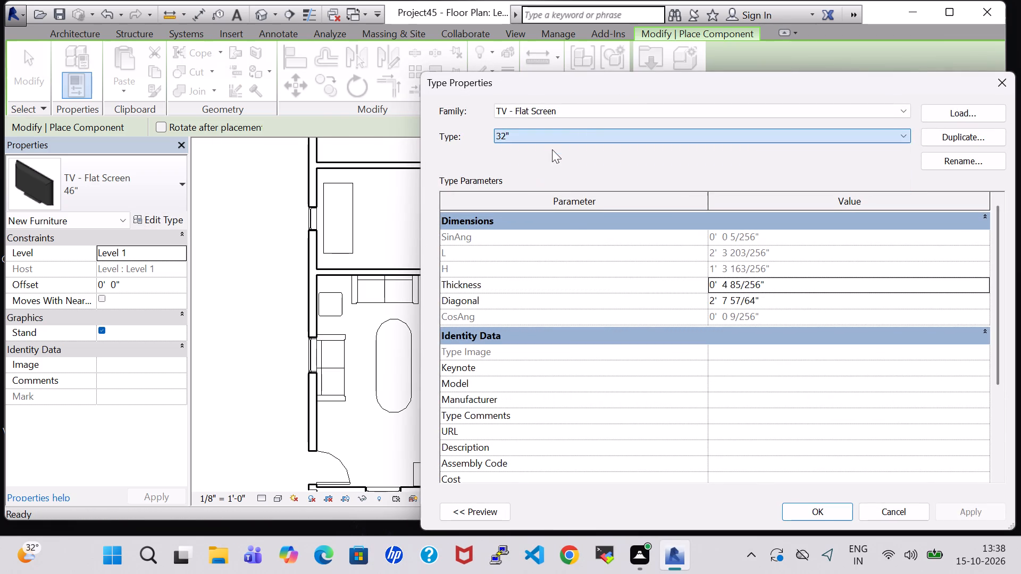
{"action": "left_click", "coordinate": [819, 513]}
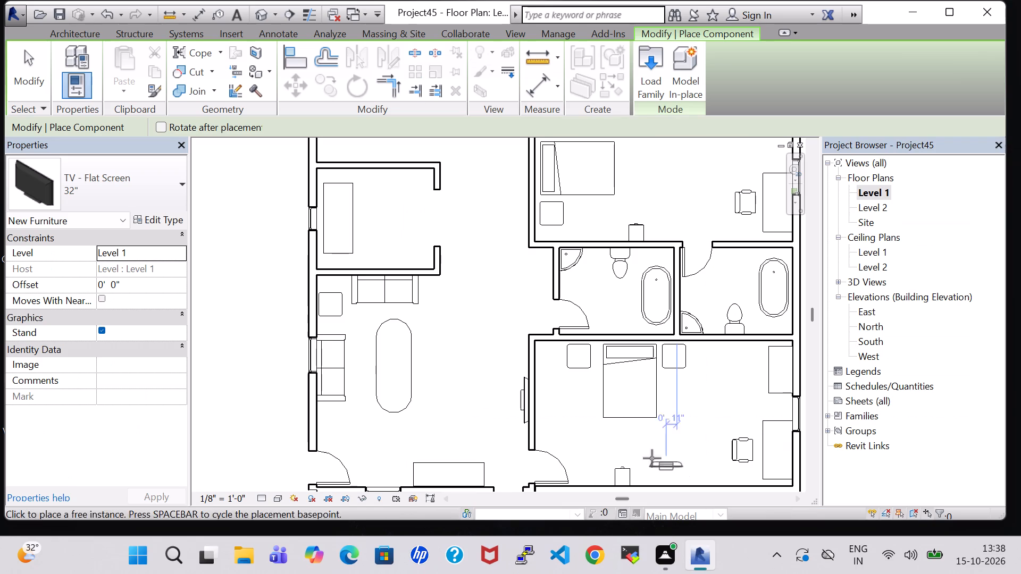
{"action": "key", "text": "space"}
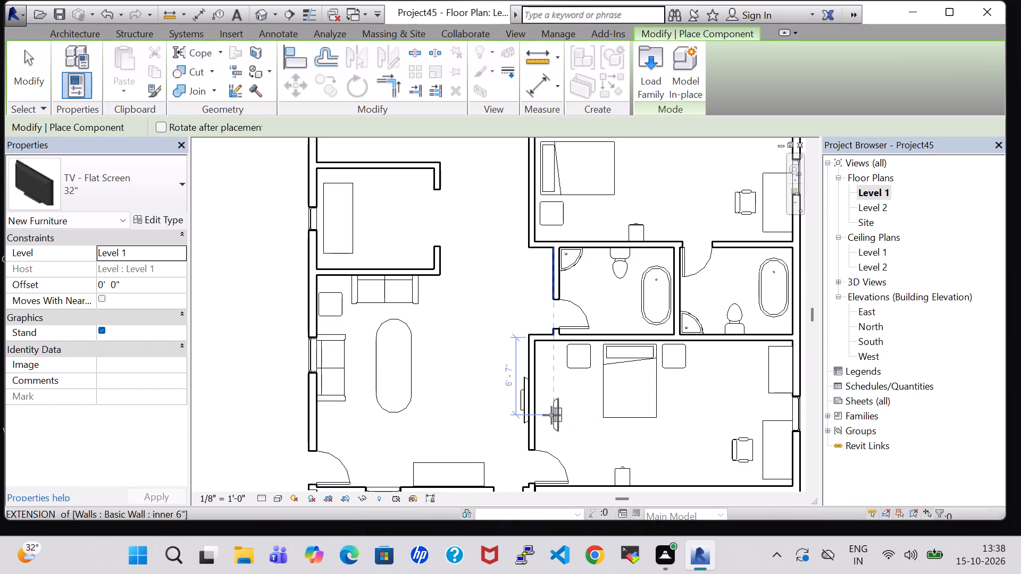
{"action": "scroll", "coordinate": [542, 416], "scroll_direction": "up", "scroll_amount": 2}
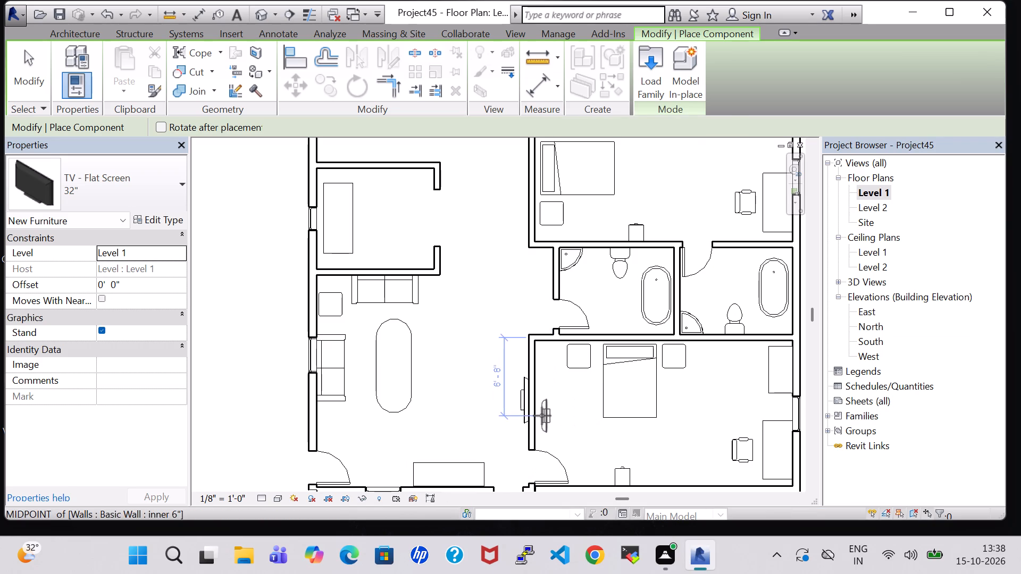
{"action": "scroll", "coordinate": [542, 416], "scroll_direction": "up", "scroll_amount": 2}
{"action": "left_click", "coordinate": [534, 424]}
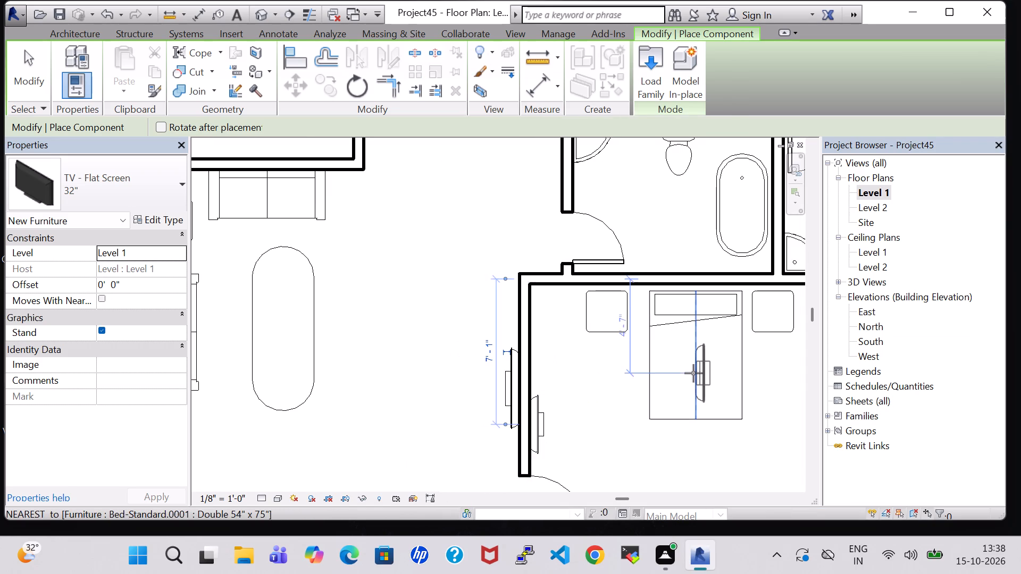
Place another 32" flat-screen TV on the south wall of the northernmost bedroom, rotated to face the bed.
{"action": "scroll", "coordinate": [693, 373], "scroll_direction": "down", "scroll_amount": 11}
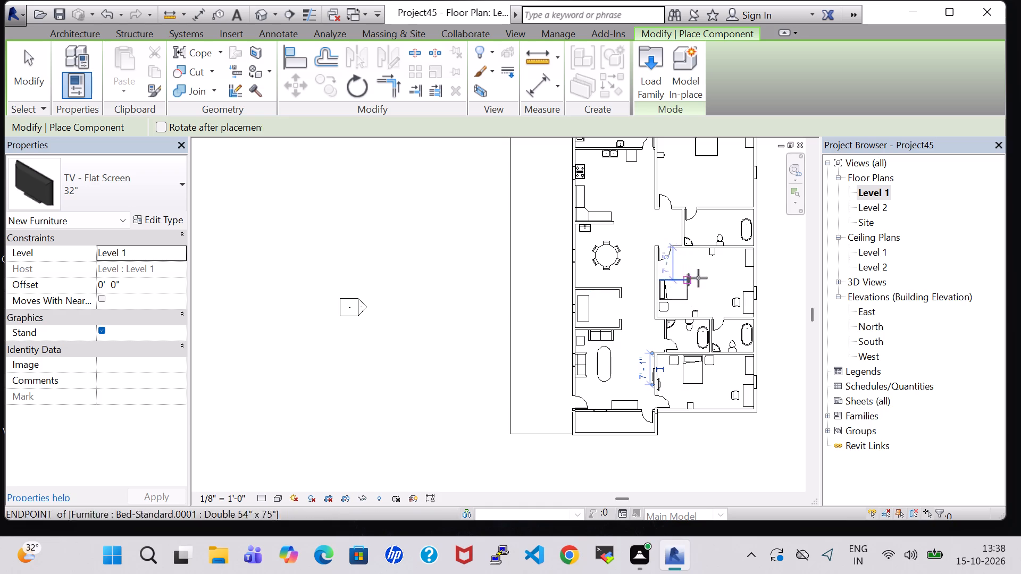
{"action": "scroll", "coordinate": [721, 280], "scroll_direction": "up", "scroll_amount": 1}
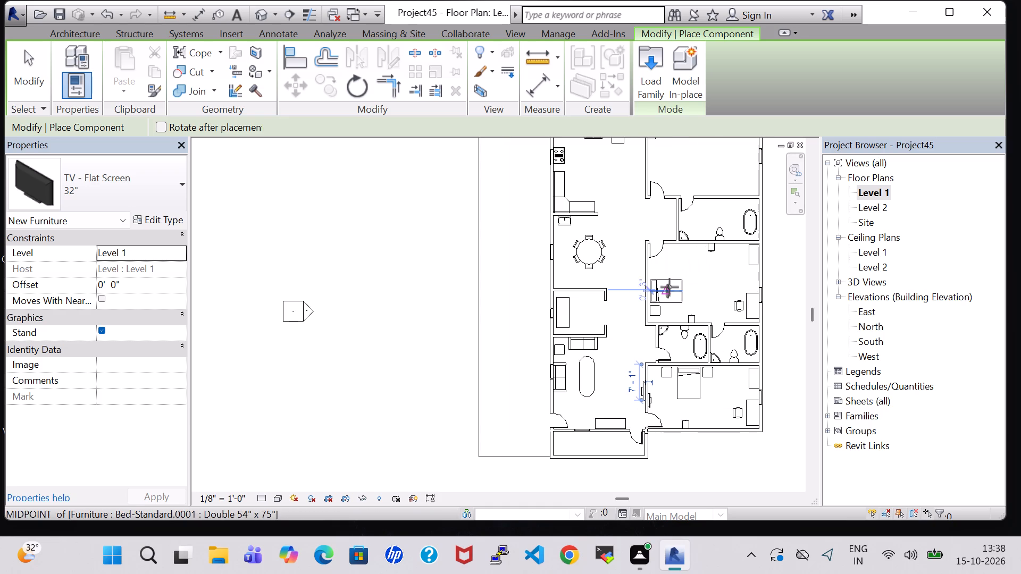
{"action": "scroll", "coordinate": [690, 284], "scroll_direction": "up", "scroll_amount": 1}
{"action": "middle_click_drag", "start_coordinate": [690, 284], "coordinate": [692, 429]}
{"action": "key", "text": "space"}
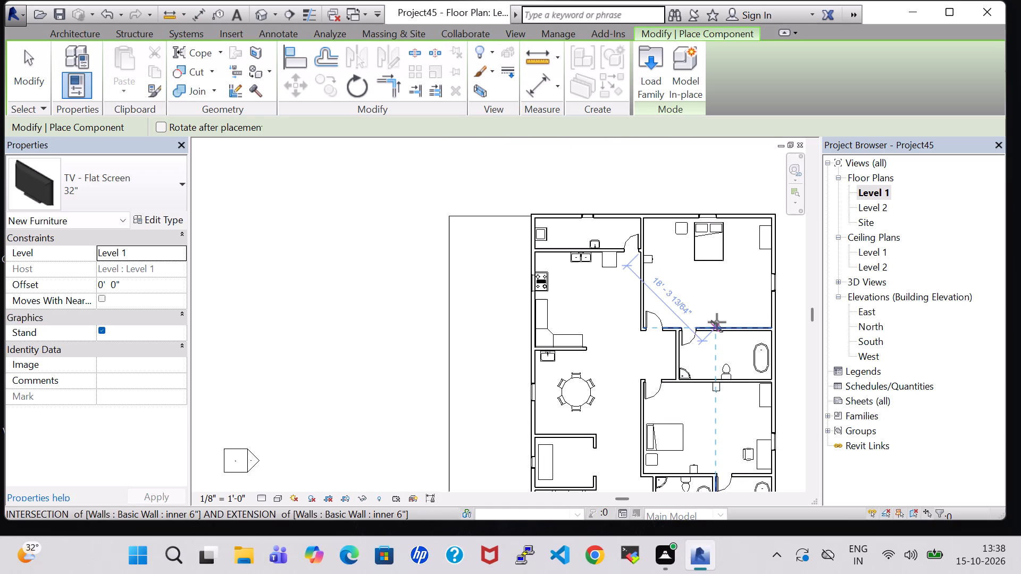
{"action": "key", "text": "space"}
{"action": "scroll", "coordinate": [717, 322], "scroll_direction": "up", "scroll_amount": 5}
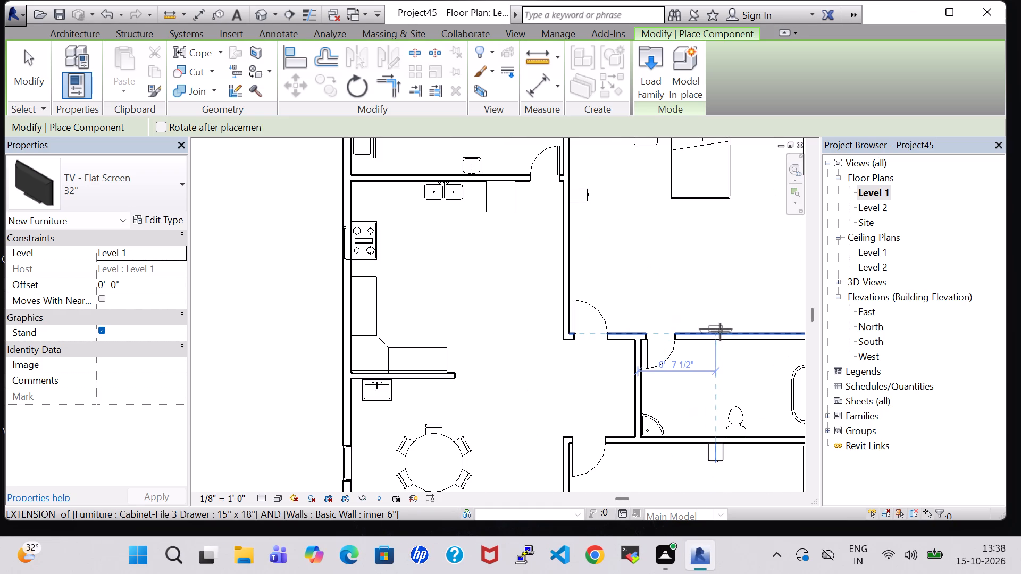
{"action": "left_click", "coordinate": [727, 332]}
{"action": "key", "text": "Escape"}
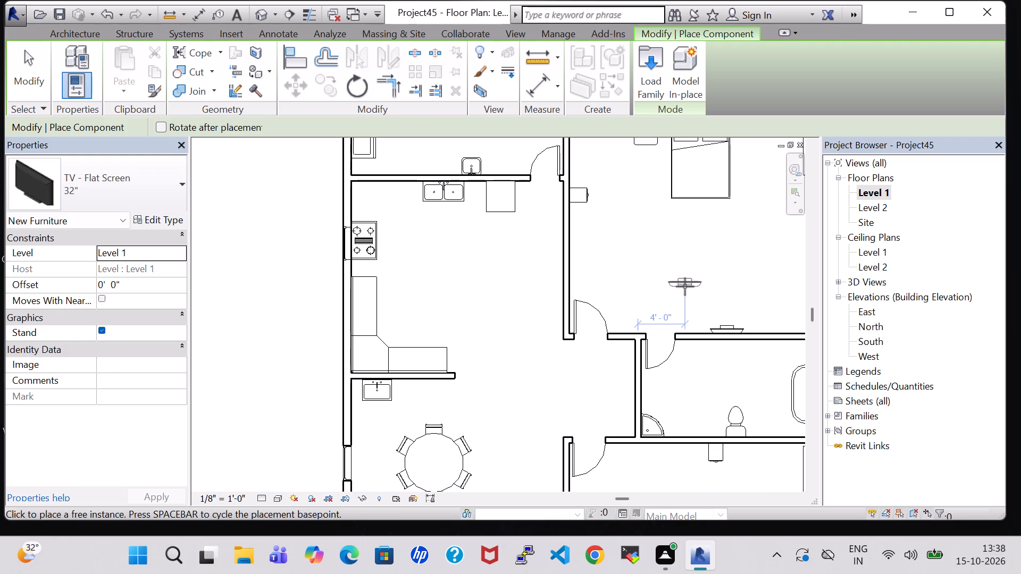
{"action": "key", "text": "Escape"}
Set the northernmost bedroom TV's offset from Level 1 to 3' 0".
{"action": "left_click", "coordinate": [722, 325]}
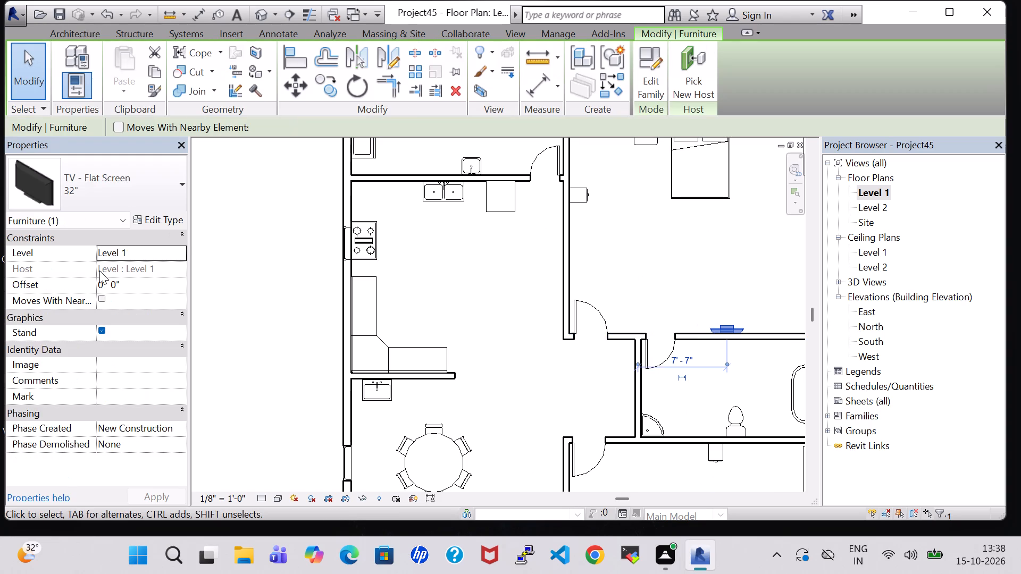
{"action": "left_click", "coordinate": [103, 288]}
{"action": "left_click", "coordinate": [103, 288]}
{"action": "key", "text": "BackSpace"}
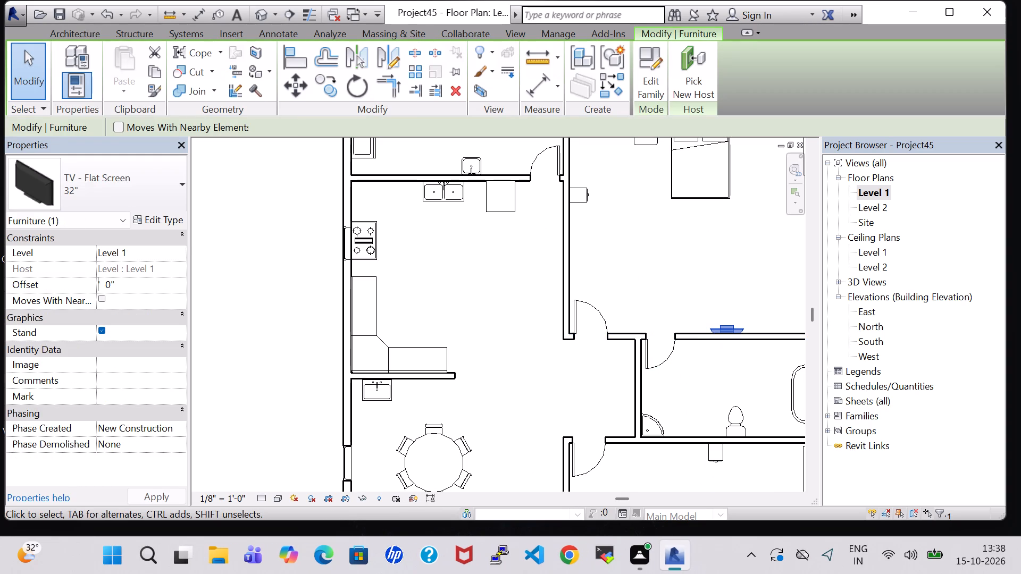
{"action": "key", "text": "3"}
{"action": "left_click", "coordinate": [166, 491]}
{"action": "left_click", "coordinate": [660, 295]}
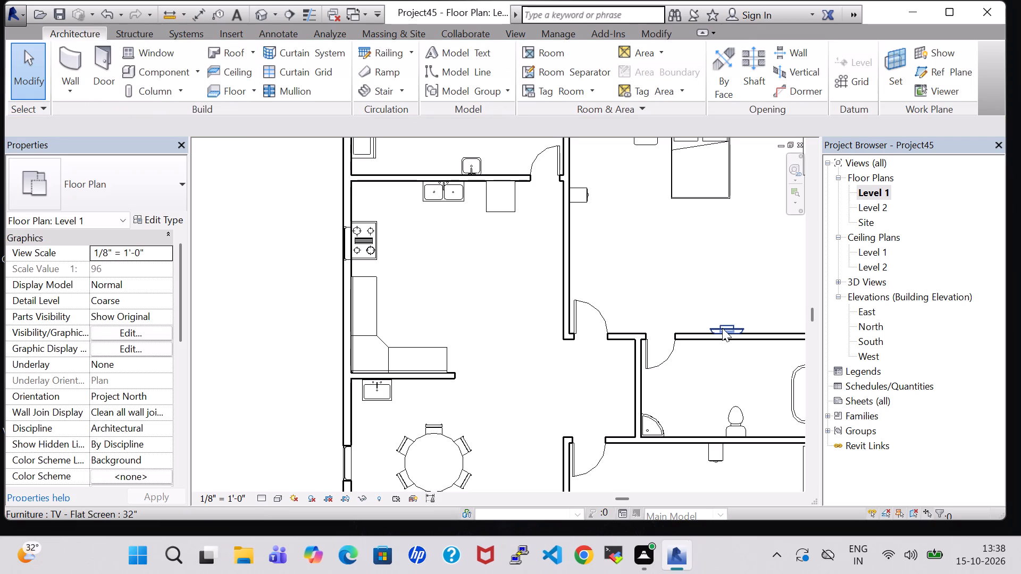
{"action": "left_click", "coordinate": [725, 328]}
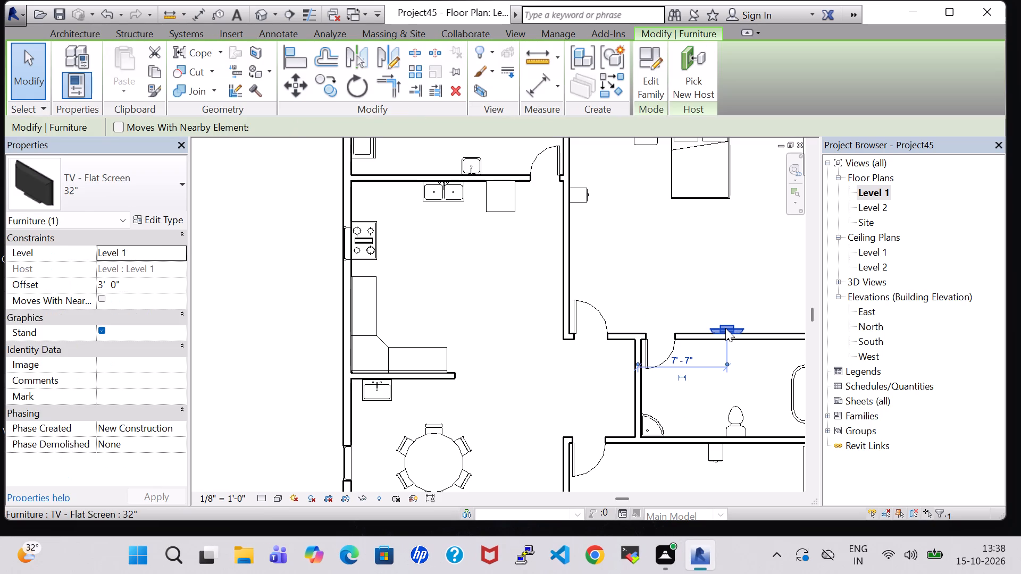
Set the southernmost bedroom TV's offset from Level 1 to 3' 0".
{"action": "left_click", "coordinate": [741, 376]}
{"action": "middle_click_drag", "start_coordinate": [741, 376], "coordinate": [684, 274]}
{"action": "scroll", "coordinate": [686, 291], "scroll_direction": "up", "scroll_amount": 1}
{"action": "scroll", "coordinate": [684, 274], "scroll_direction": "down", "scroll_amount": 4}
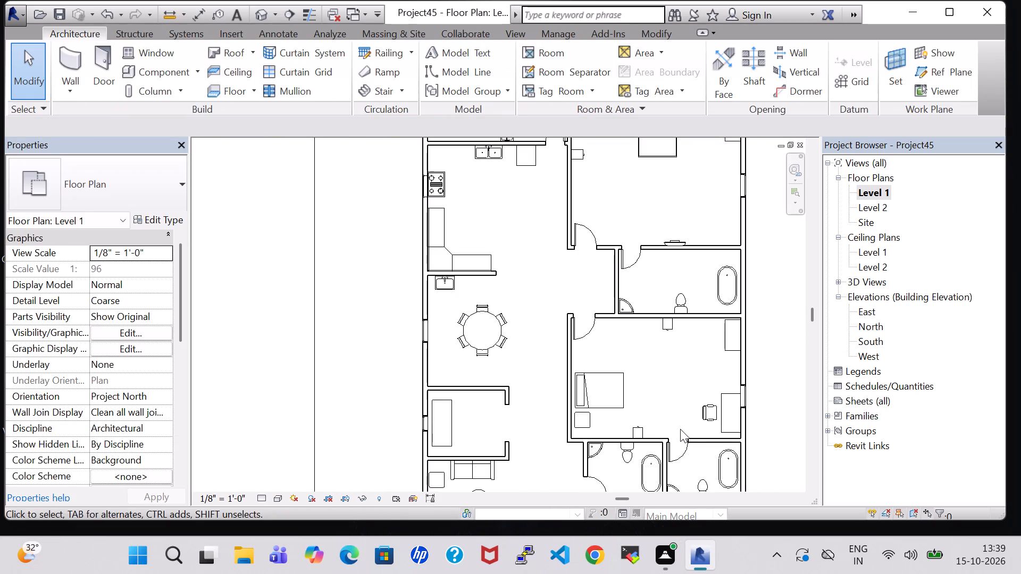
{"action": "middle_click_drag", "start_coordinate": [680, 429], "coordinate": [660, 322]}
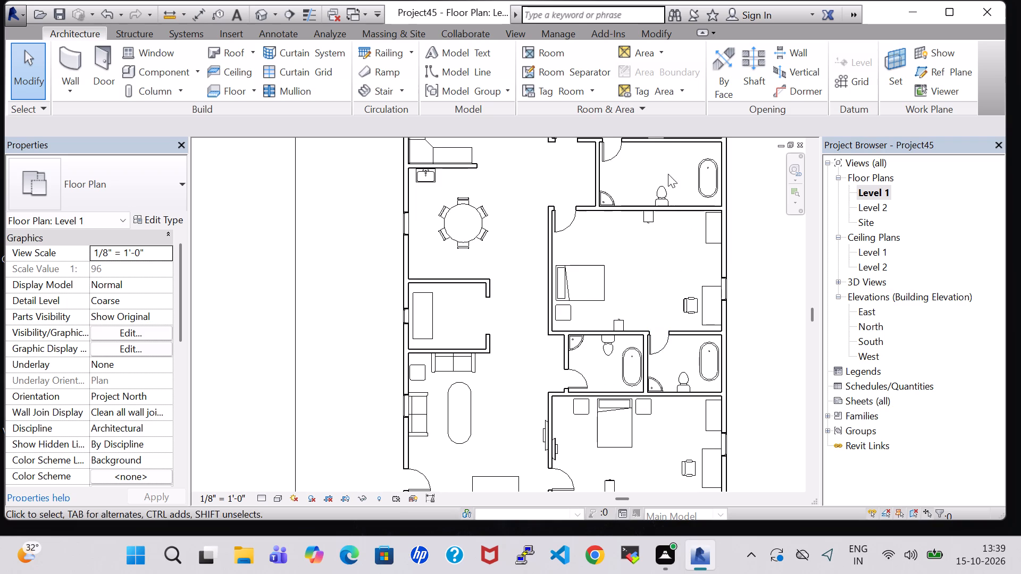
{"action": "middle_click_drag", "start_coordinate": [645, 457], "coordinate": [646, 416]}
{"action": "scroll", "coordinate": [645, 457], "scroll_direction": "up", "scroll_amount": 1}
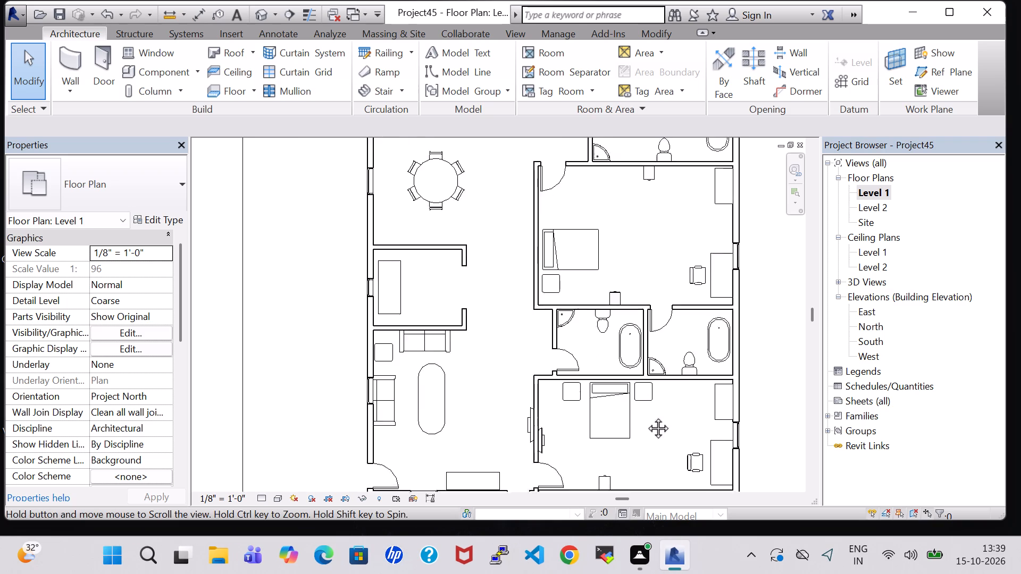
{"action": "middle_click_drag", "start_coordinate": [646, 416], "coordinate": [648, 339]}
{"action": "scroll", "coordinate": [648, 337], "scroll_direction": "up", "scroll_amount": 1}
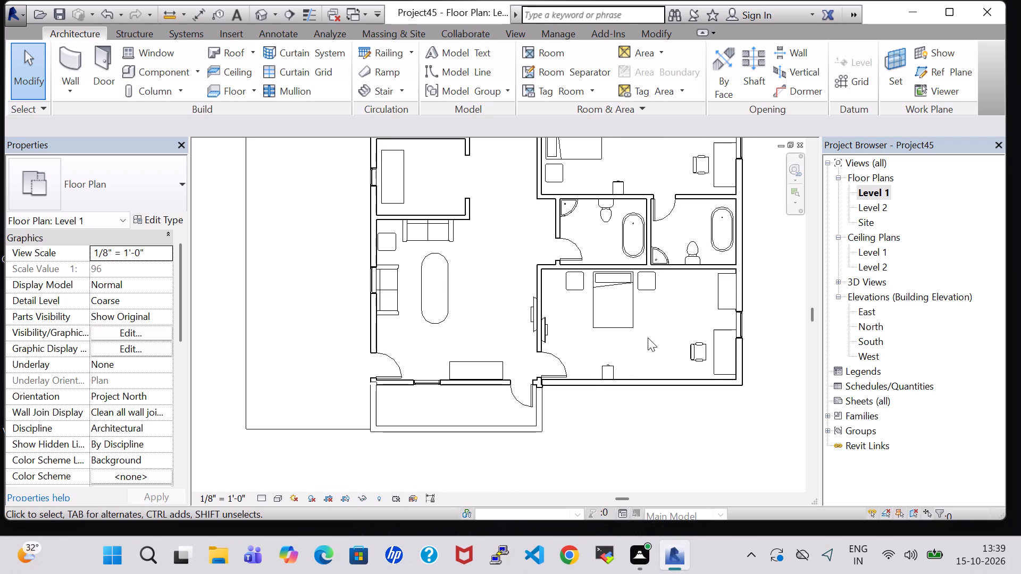
{"action": "left_click", "coordinate": [538, 334]}
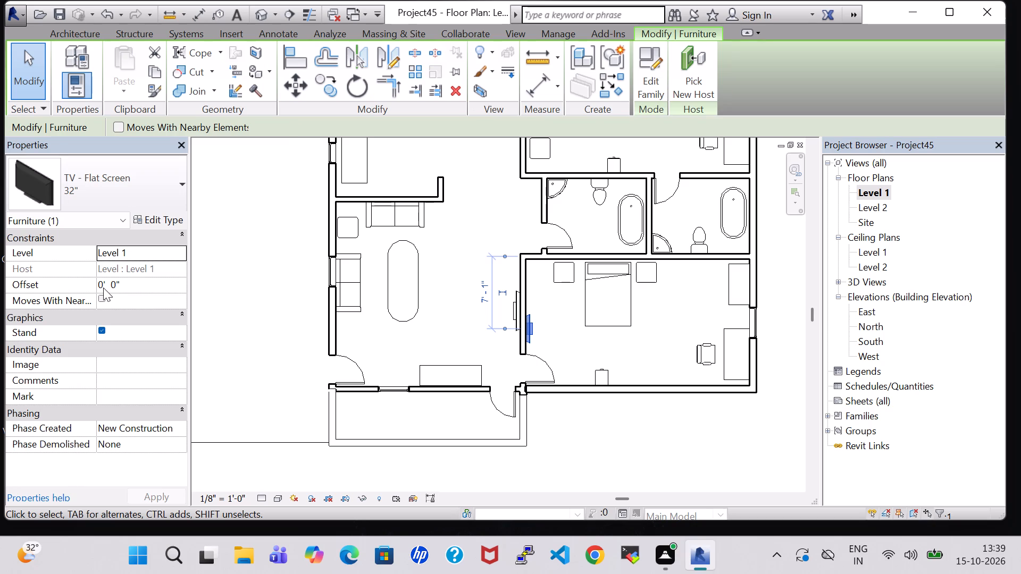
{"action": "left_click", "coordinate": [103, 288]}
{"action": "key", "text": "BackSpace"}
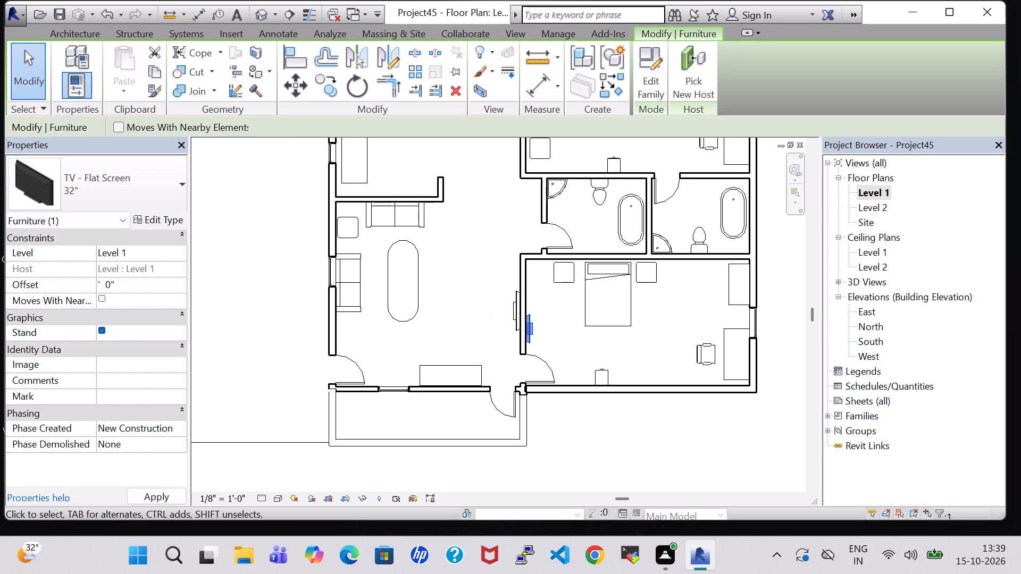
{"action": "key", "text": "3"}
{"action": "left_click", "coordinate": [166, 493]}
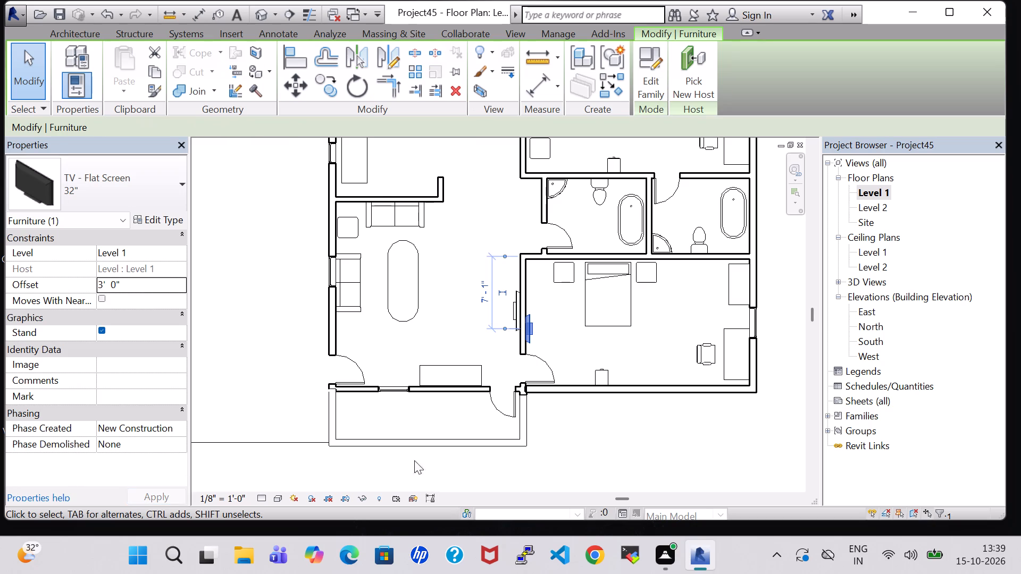
{"action": "left_click", "coordinate": [583, 463]}
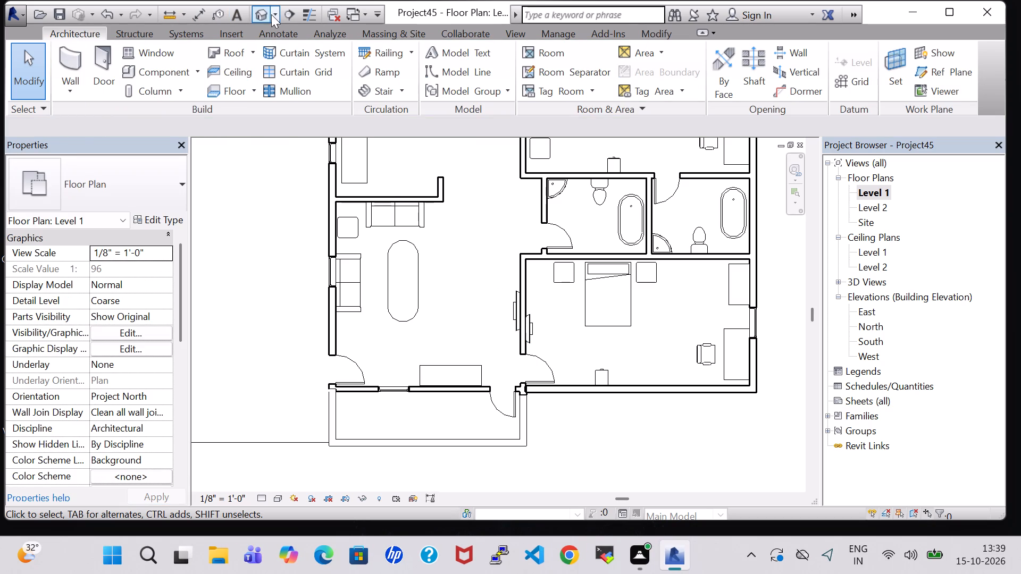
Examine the house in the 3D view from the front and from a raised southern angle.
{"action": "left_click", "coordinate": [264, 13]}
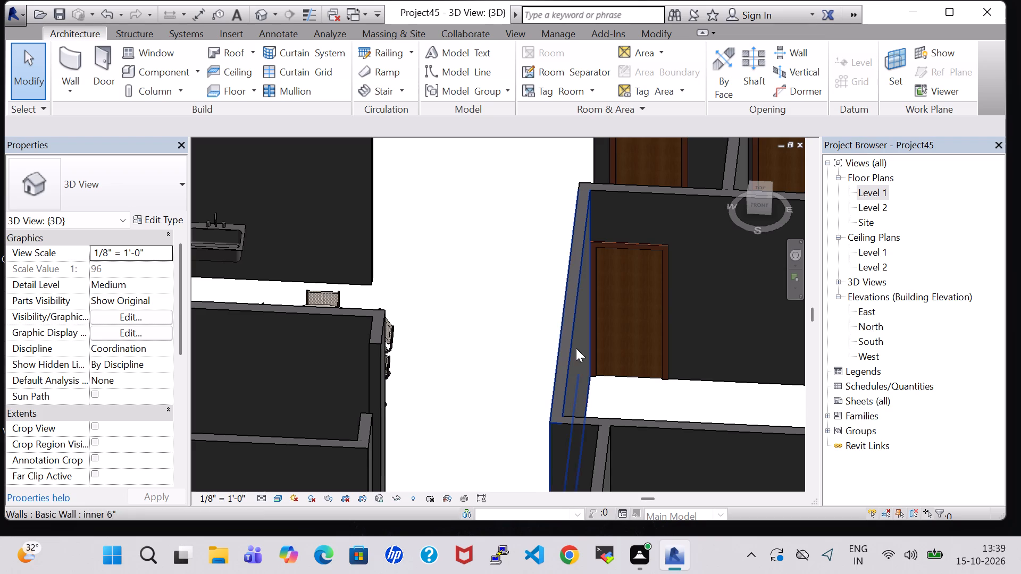
{"action": "middle_click_drag", "start_coordinate": [456, 284], "coordinate": [456, 315], "text": "shift"}
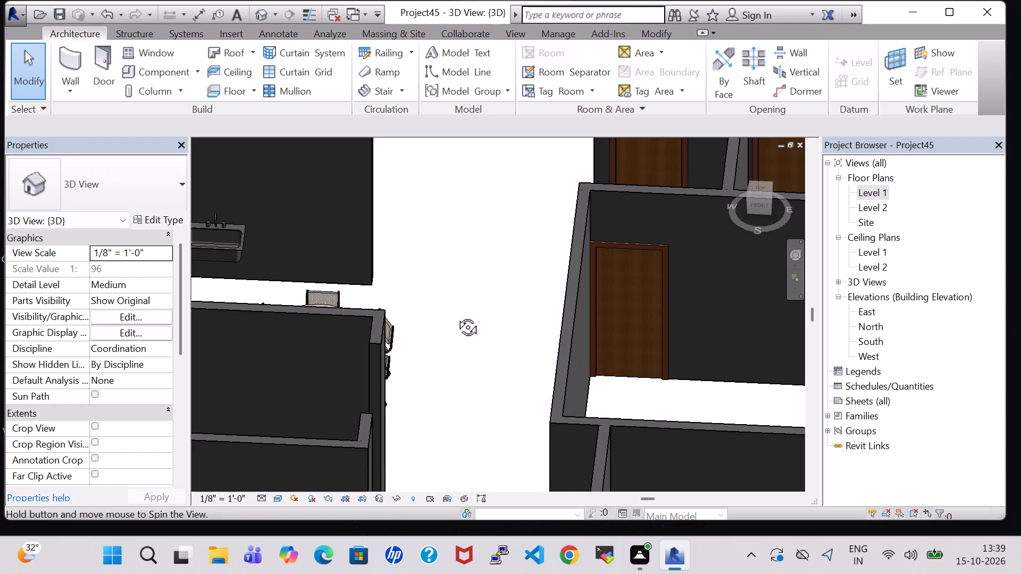
{"action": "middle_click_drag", "start_coordinate": [456, 315], "coordinate": [440, 252], "text": "shift"}
{"action": "scroll", "coordinate": [453, 298], "scroll_direction": "down", "scroll_amount": 4}
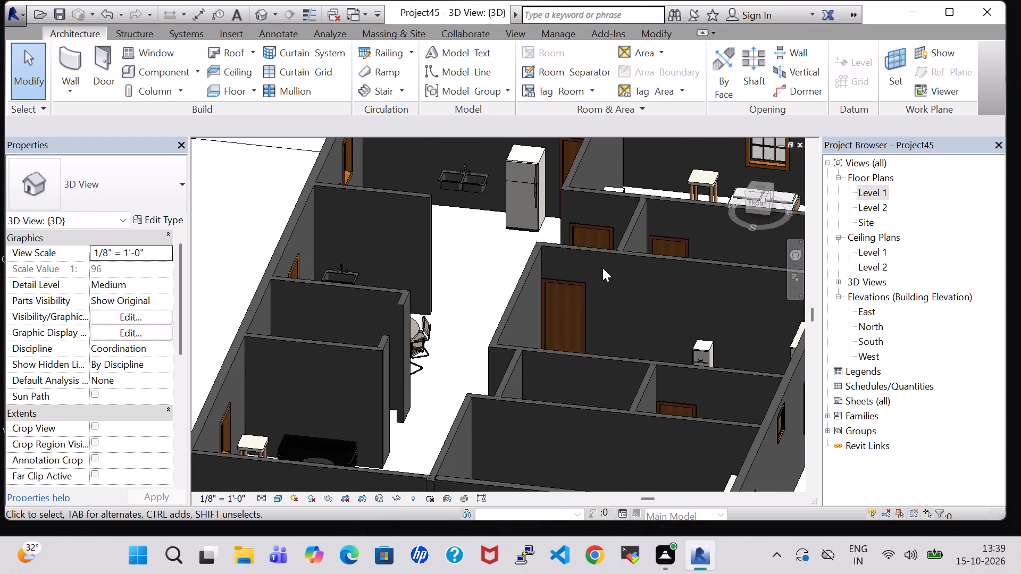
{"action": "left_click", "coordinate": [758, 202]}
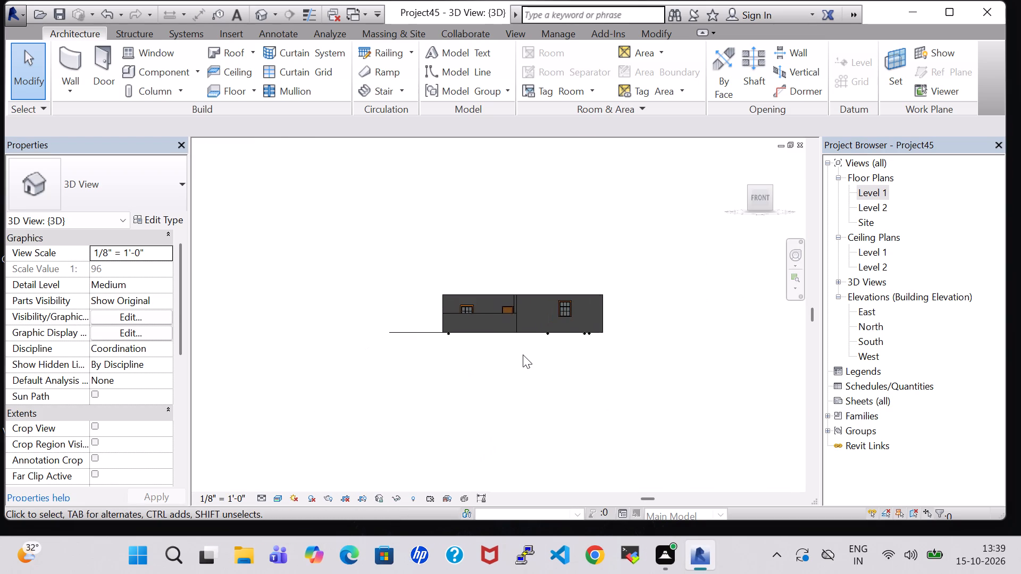
{"action": "scroll", "coordinate": [523, 354], "scroll_direction": "up", "scroll_amount": 5}
{"action": "scroll", "coordinate": [558, 176], "scroll_direction": "up", "scroll_amount": 1}
{"action": "middle_click_drag", "start_coordinate": [558, 176], "coordinate": [558, 260], "text": "shift"}
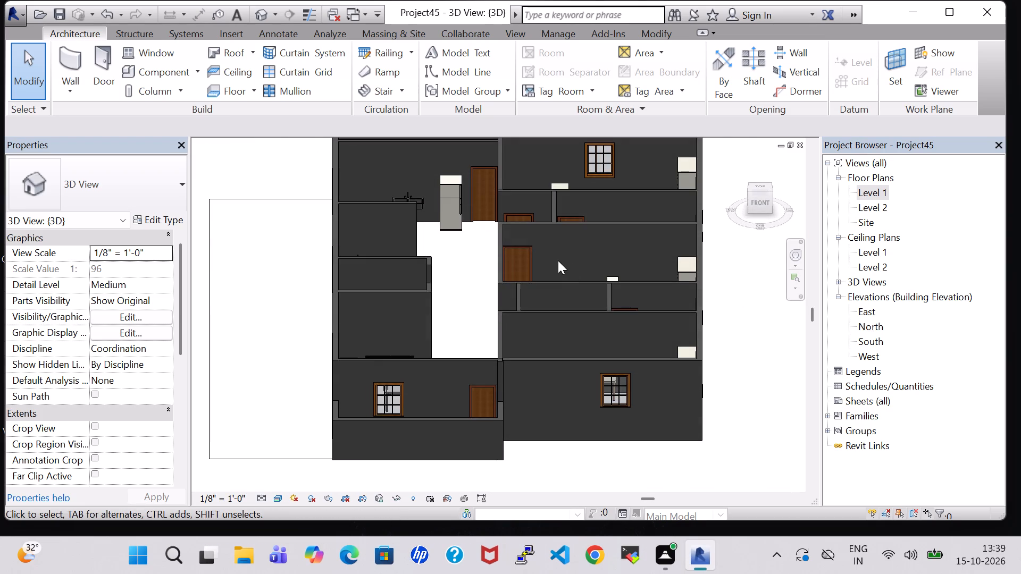
{"action": "scroll", "coordinate": [558, 260], "scroll_direction": "up", "scroll_amount": 4}
{"action": "scroll", "coordinate": [558, 260], "scroll_direction": "down", "scroll_amount": 7}
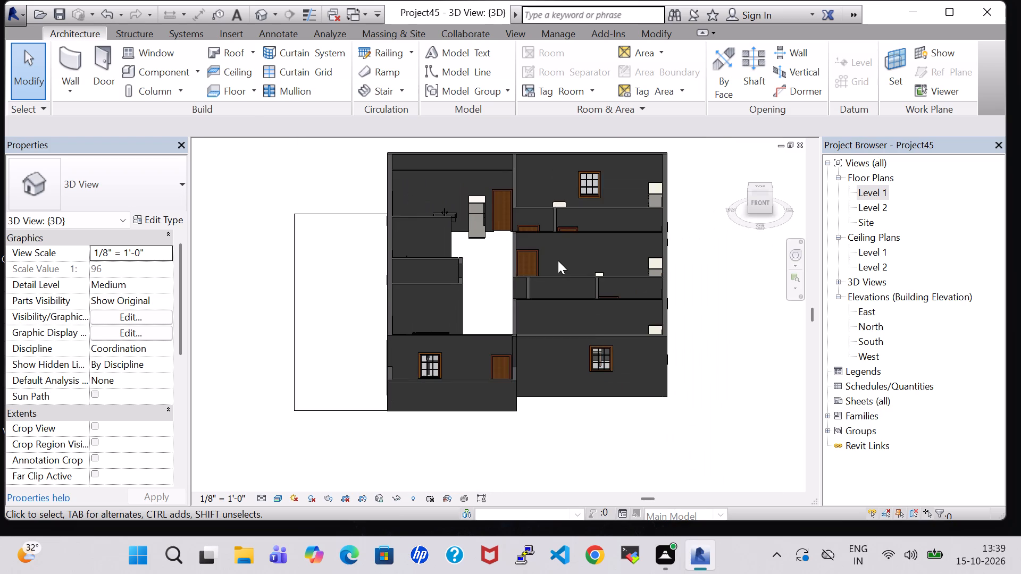
{"action": "left_click", "coordinate": [461, 366]}
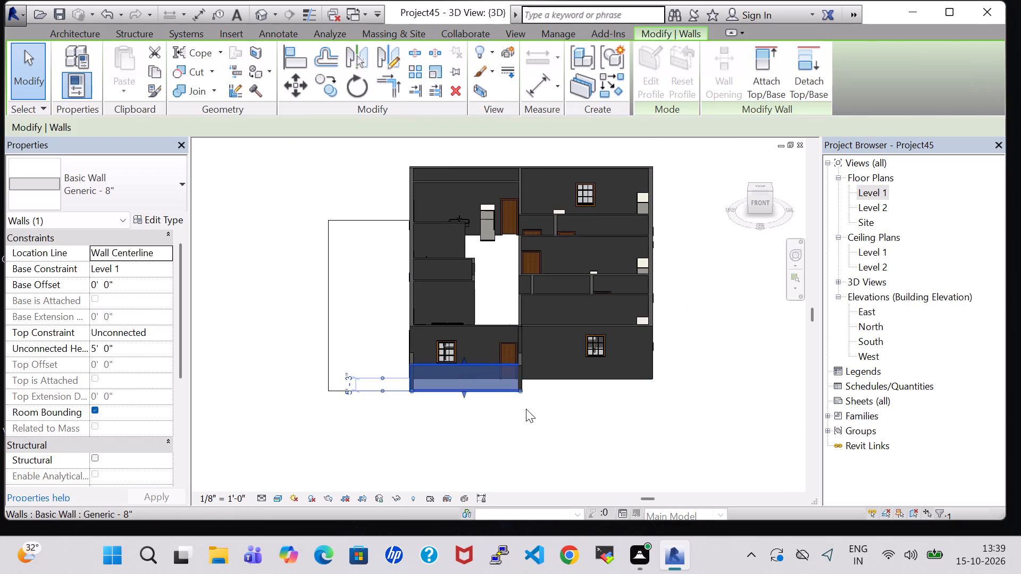
{"action": "left_click", "coordinate": [552, 433]}
Examine the southernmost bedroom, its wall TV and the living room in 3D, from above and from the west and south.
{"action": "middle_click_drag", "start_coordinate": [689, 272], "coordinate": [670, 378], "text": "shift"}
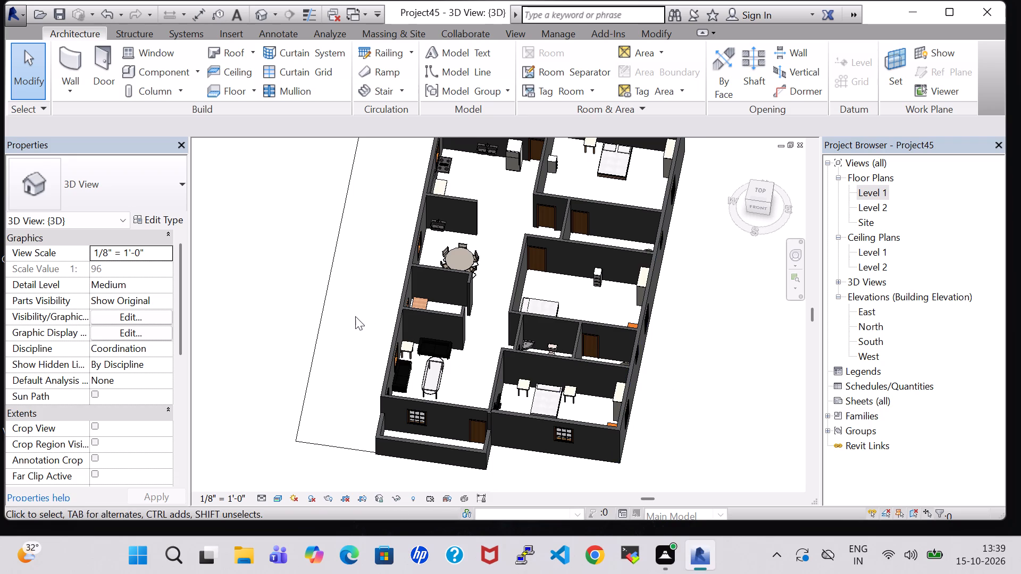
{"action": "middle_click_drag", "start_coordinate": [355, 316], "coordinate": [539, 325]}
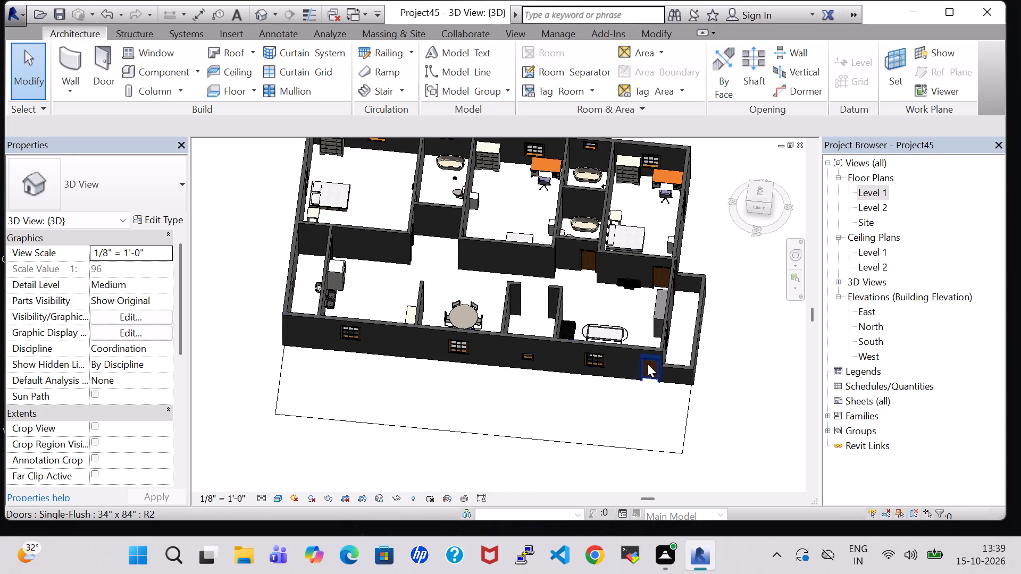
{"action": "scroll", "coordinate": [650, 340], "scroll_direction": "up", "scroll_amount": 1}
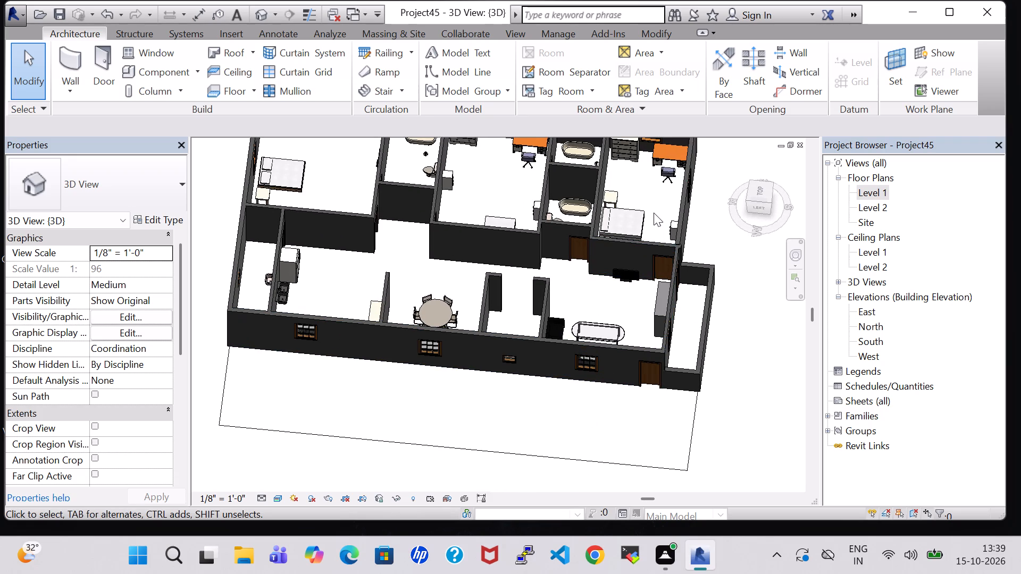
{"action": "middle_click_drag", "start_coordinate": [654, 213], "coordinate": [634, 279], "text": "shift"}
{"action": "scroll", "coordinate": [647, 240], "scroll_direction": "up", "scroll_amount": 2}
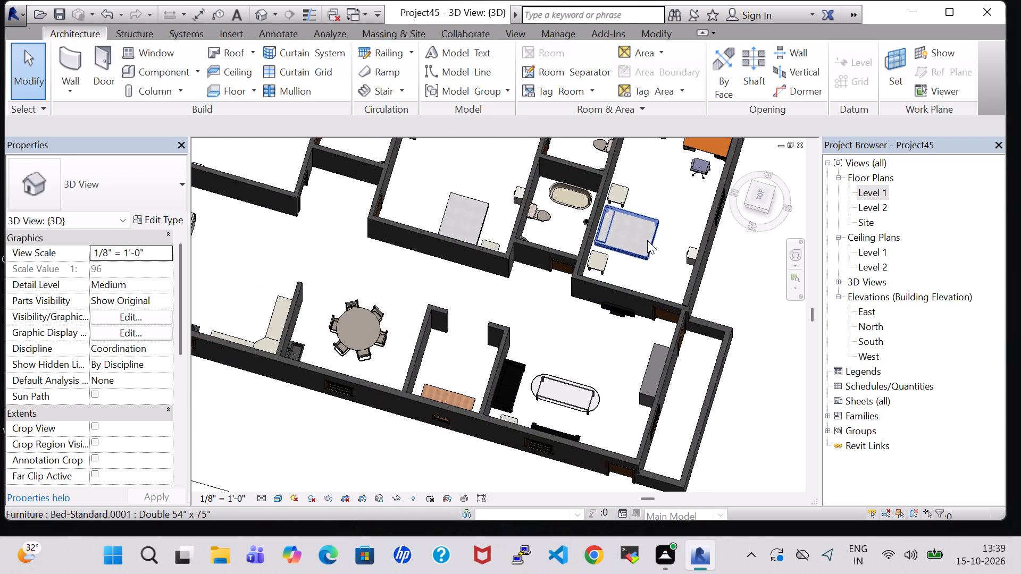
{"action": "middle_click_drag", "start_coordinate": [656, 244], "coordinate": [588, 318], "text": "shift"}
{"action": "scroll", "coordinate": [647, 320], "scroll_direction": "up", "scroll_amount": 1}
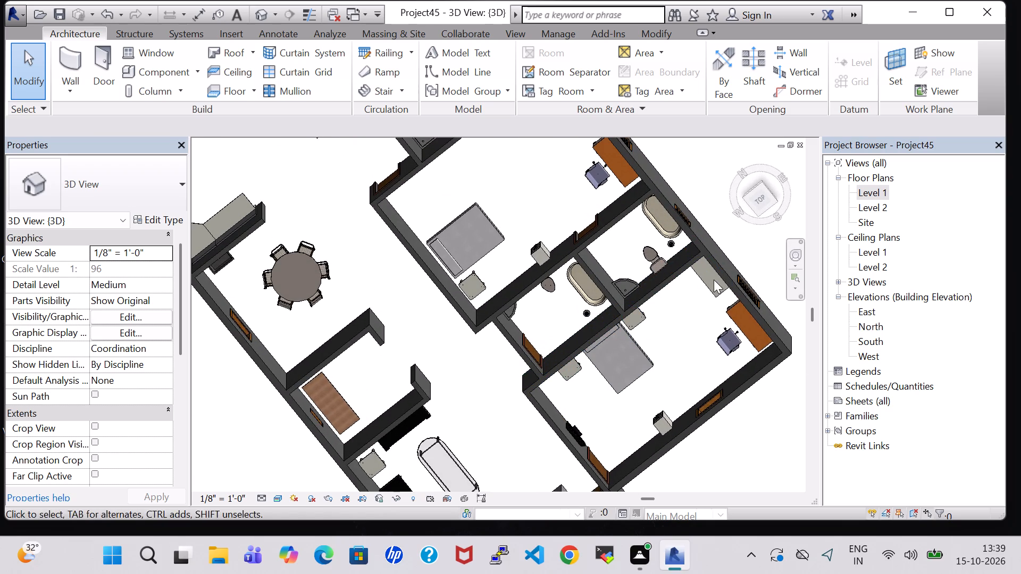
{"action": "middle_click_drag", "start_coordinate": [691, 337], "coordinate": [702, 238], "text": "shift"}
{"action": "middle_click", "coordinate": [702, 238], "text": "shift"}
{"action": "middle_click_drag", "start_coordinate": [705, 238], "coordinate": [716, 241], "text": "shift"}
{"action": "middle_click_drag", "start_coordinate": [716, 242], "coordinate": [721, 264], "text": "shift"}
{"action": "middle_click", "coordinate": [721, 265], "text": "shift"}
{"action": "middle_click_drag", "start_coordinate": [715, 270], "coordinate": [710, 271], "text": "shift"}
{"action": "middle_click_drag", "start_coordinate": [708, 273], "coordinate": [674, 303], "text": "shift"}
{"action": "scroll", "coordinate": [651, 364], "scroll_direction": "down", "scroll_amount": 2}
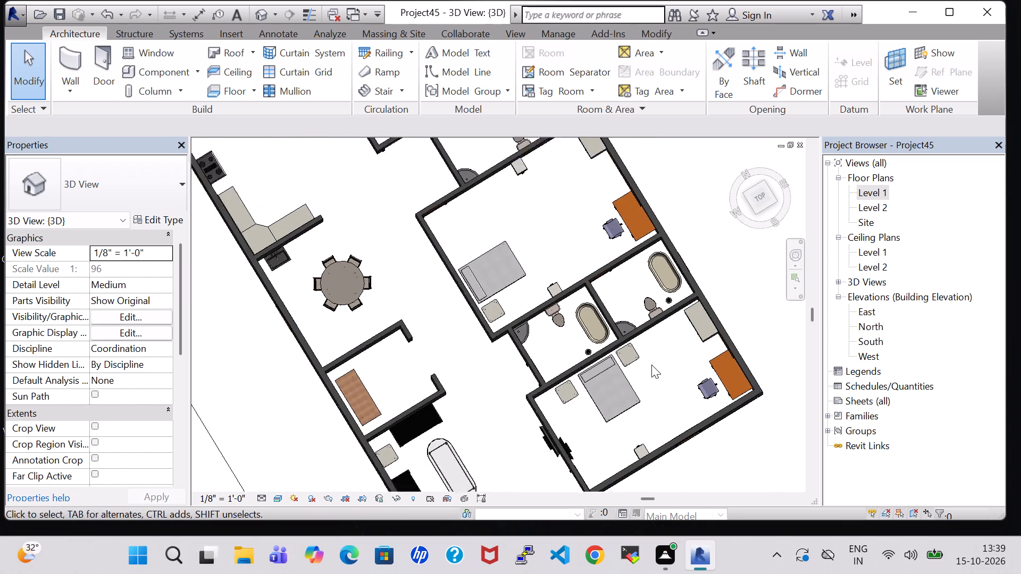
{"action": "scroll", "coordinate": [651, 365], "scroll_direction": "down", "scroll_amount": 1}
{"action": "middle_click_drag", "start_coordinate": [529, 452], "coordinate": [541, 313]}
{"action": "scroll", "coordinate": [541, 313], "scroll_direction": "up", "scroll_amount": 1}
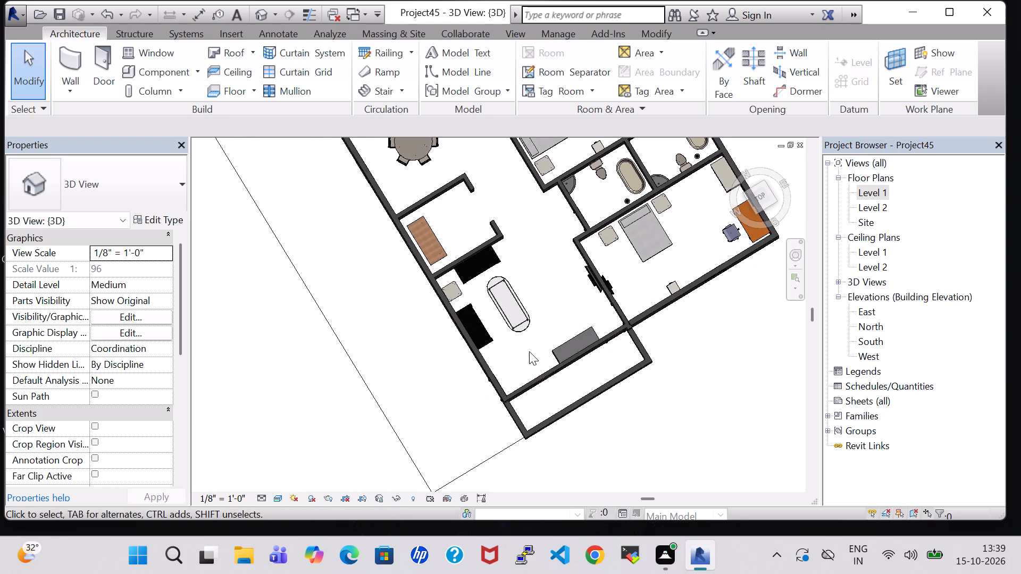
{"action": "middle_click_drag", "start_coordinate": [531, 282], "coordinate": [530, 208]}
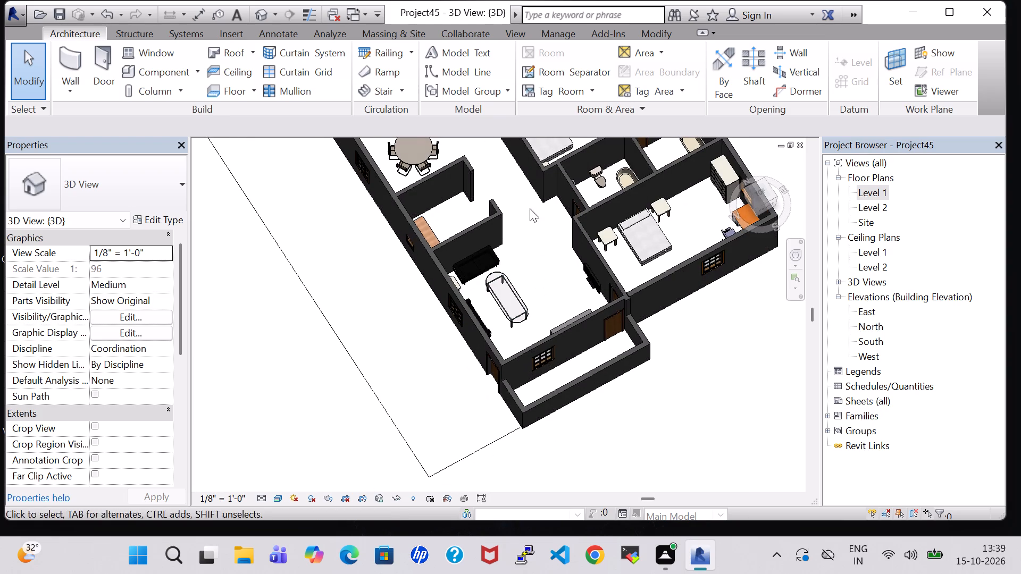
{"action": "middle_click_drag", "start_coordinate": [525, 248], "coordinate": [450, 308]}
{"action": "middle_click_drag", "start_coordinate": [472, 315], "coordinate": [428, 336], "text": "shift"}
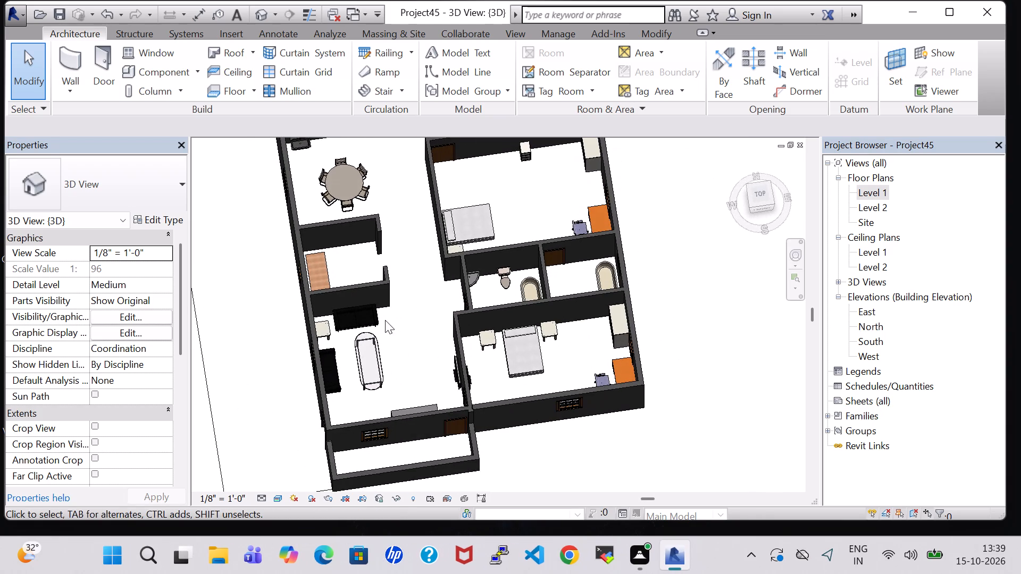
Examine the dining area, kitchen, bathrooms and all three bedrooms in 3D from above and from several sides.
{"action": "middle_click_drag", "start_coordinate": [426, 314], "coordinate": [399, 432]}
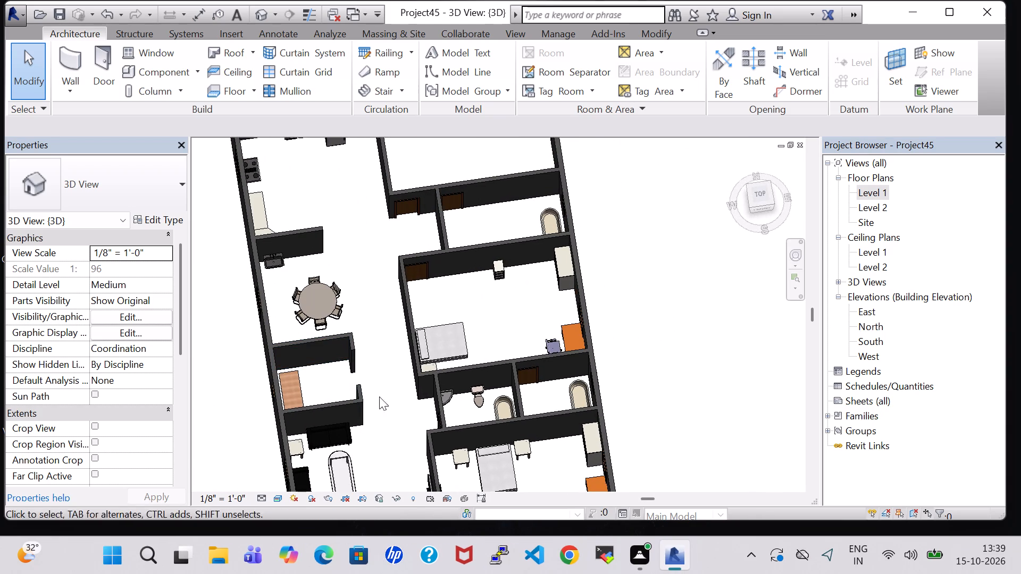
{"action": "middle_click_drag", "start_coordinate": [401, 407], "coordinate": [497, 299], "text": "shift"}
{"action": "scroll", "coordinate": [407, 405], "scroll_direction": "up", "scroll_amount": 1, "text": "shift"}
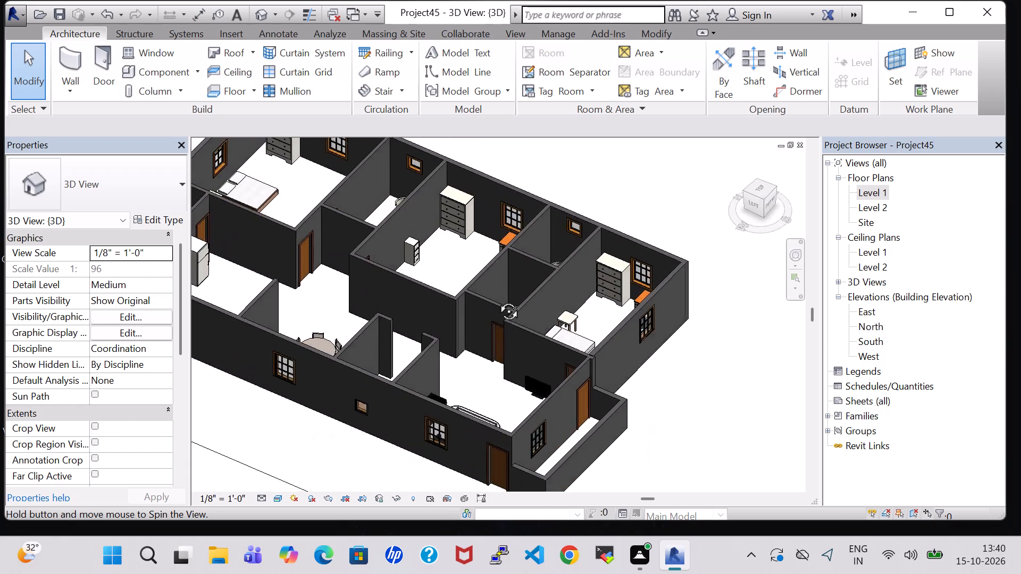
{"action": "middle_click_drag", "start_coordinate": [497, 299], "coordinate": [417, 453], "text": "shift"}
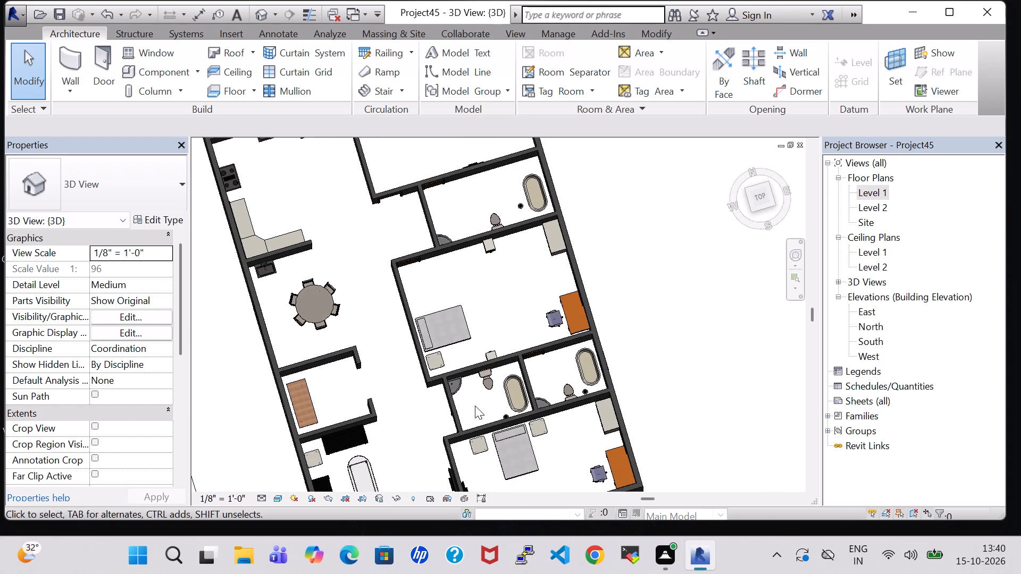
{"action": "middle_click_drag", "start_coordinate": [517, 285], "coordinate": [615, 263], "text": "shift"}
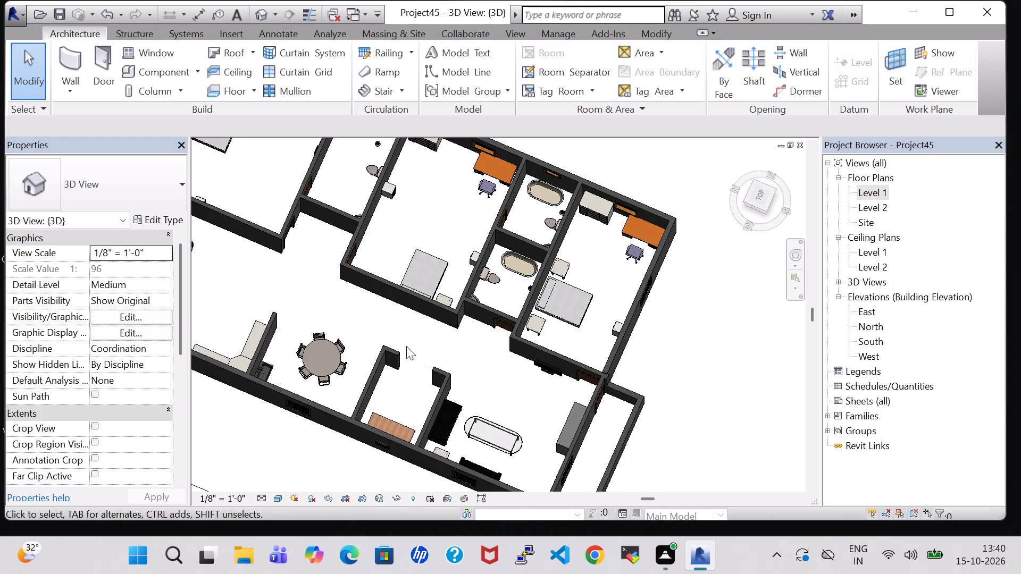
{"action": "middle_click_drag", "start_coordinate": [432, 316], "coordinate": [531, 320], "text": "shift"}
{"action": "middle_click_drag", "start_coordinate": [351, 341], "coordinate": [432, 279]}
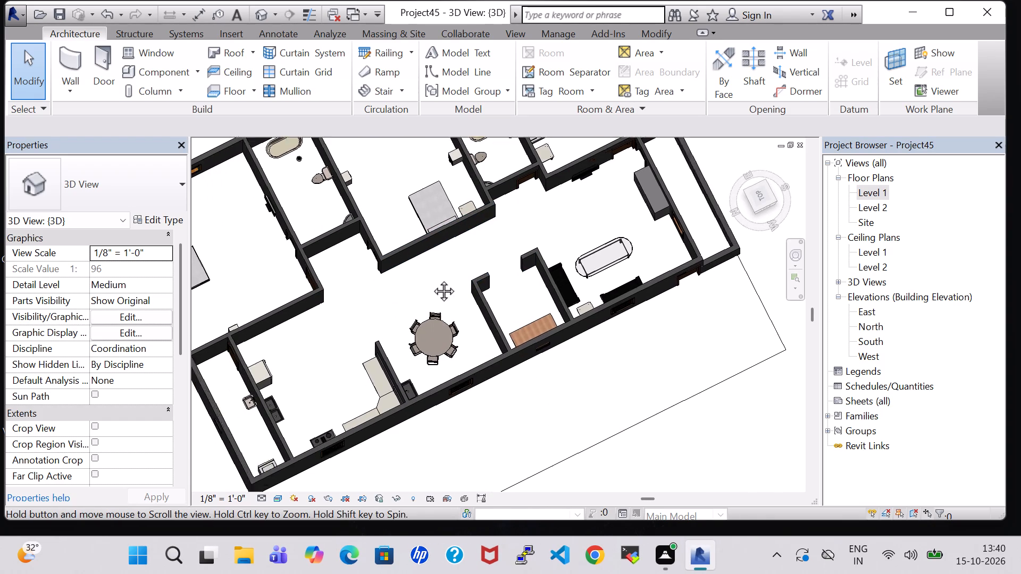
{"action": "middle_click_drag", "start_coordinate": [432, 279], "coordinate": [450, 264]}
{"action": "scroll", "coordinate": [471, 208], "scroll_direction": "up", "scroll_amount": 3}
{"action": "middle_click_drag", "start_coordinate": [474, 251], "coordinate": [459, 247], "text": "shift"}
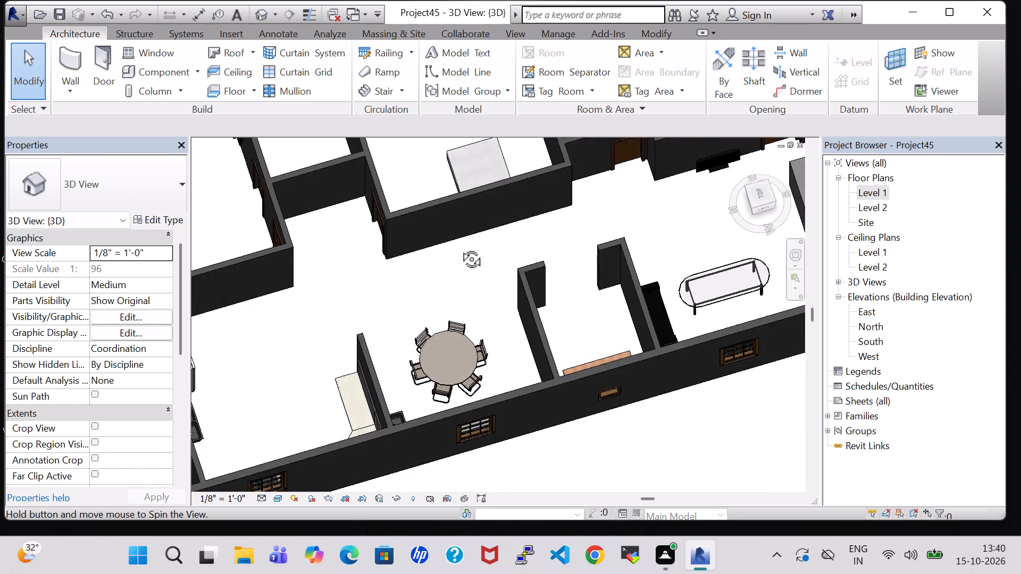
{"action": "middle_click_drag", "start_coordinate": [459, 247], "coordinate": [458, 290], "text": "shift"}
{"action": "scroll", "coordinate": [457, 264], "scroll_direction": "down", "scroll_amount": 4}
{"action": "middle_click_drag", "start_coordinate": [429, 182], "coordinate": [427, 333]}
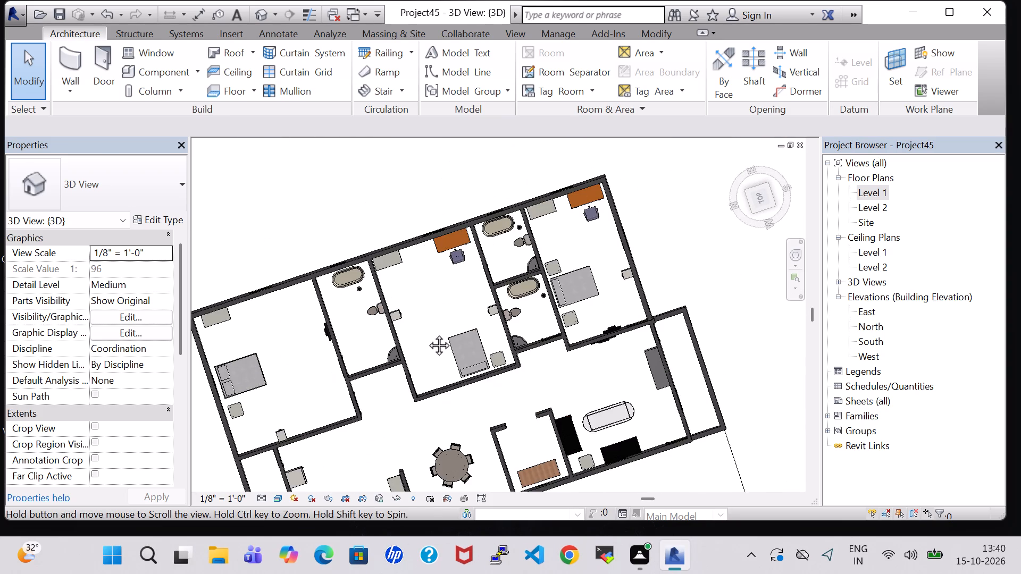
{"action": "middle_click_drag", "start_coordinate": [427, 333], "coordinate": [426, 333]}
{"action": "scroll", "coordinate": [424, 333], "scroll_direction": "up", "scroll_amount": 1}
{"action": "middle_click", "coordinate": [424, 333]}
{"action": "middle_click", "coordinate": [453, 265], "text": "shift"}
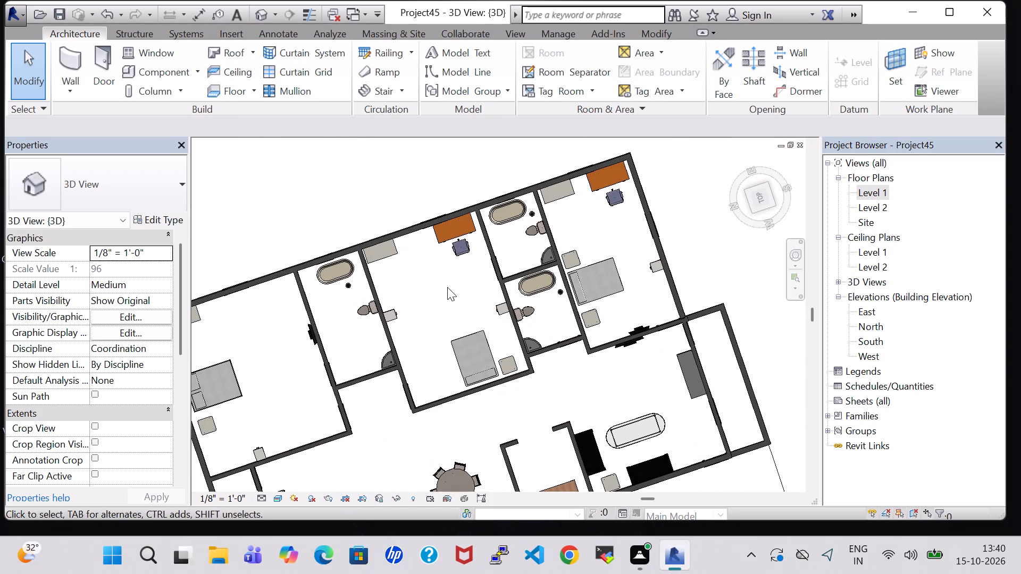
{"action": "middle_click_drag", "start_coordinate": [447, 287], "coordinate": [537, 219], "text": "shift"}
{"action": "scroll", "coordinate": [537, 219], "scroll_direction": "up", "scroll_amount": 1, "text": "shift"}
{"action": "scroll", "coordinate": [529, 331], "scroll_direction": "down", "scroll_amount": 1}
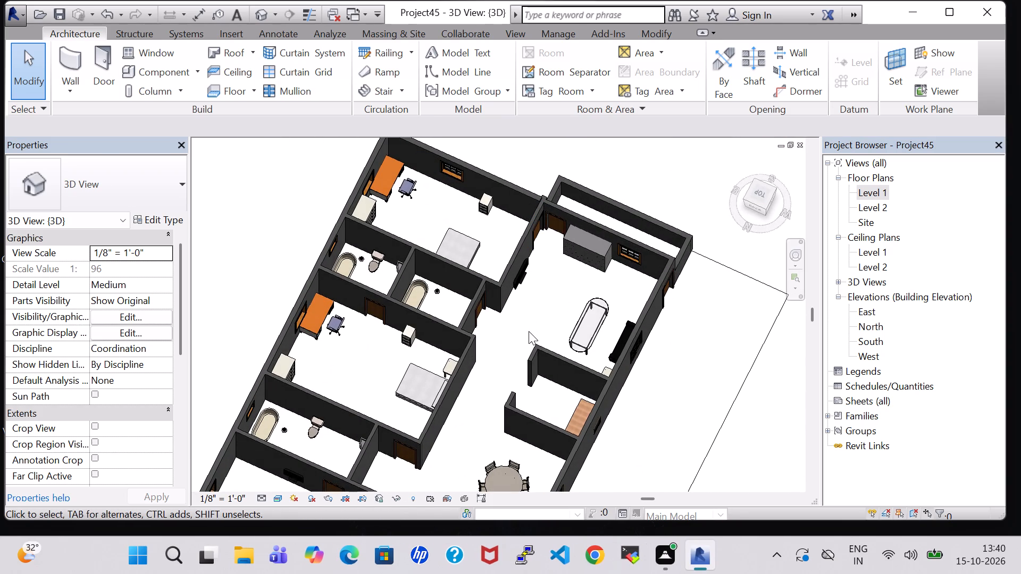
{"action": "middle_click_drag", "start_coordinate": [475, 407], "coordinate": [383, 421], "text": "shift"}
{"action": "middle_click", "coordinate": [423, 428]}
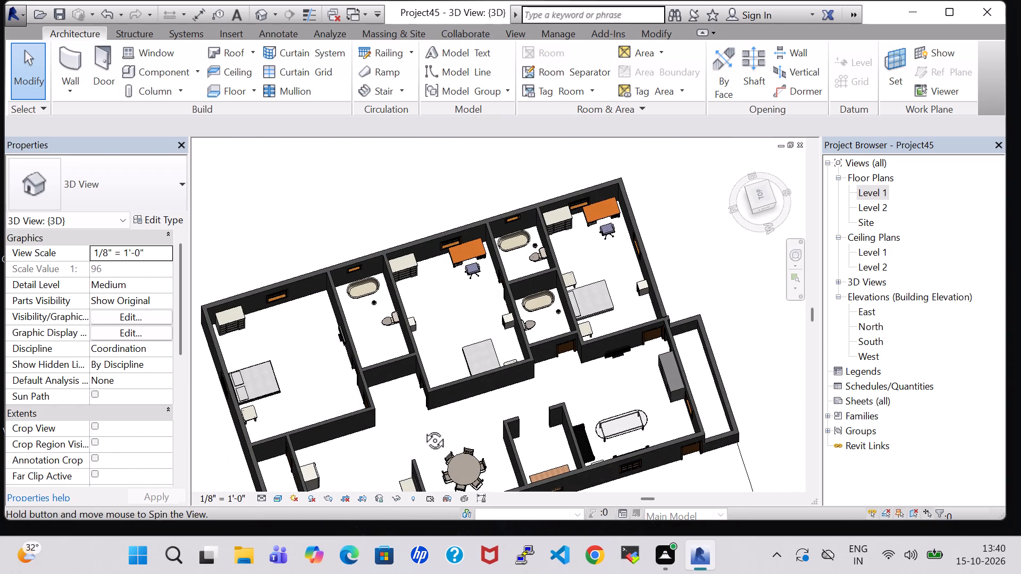
{"action": "middle_click_drag", "start_coordinate": [405, 403], "coordinate": [378, 403], "text": "shift"}
{"action": "middle_click_drag", "start_coordinate": [461, 288], "coordinate": [384, 362], "text": "shift"}
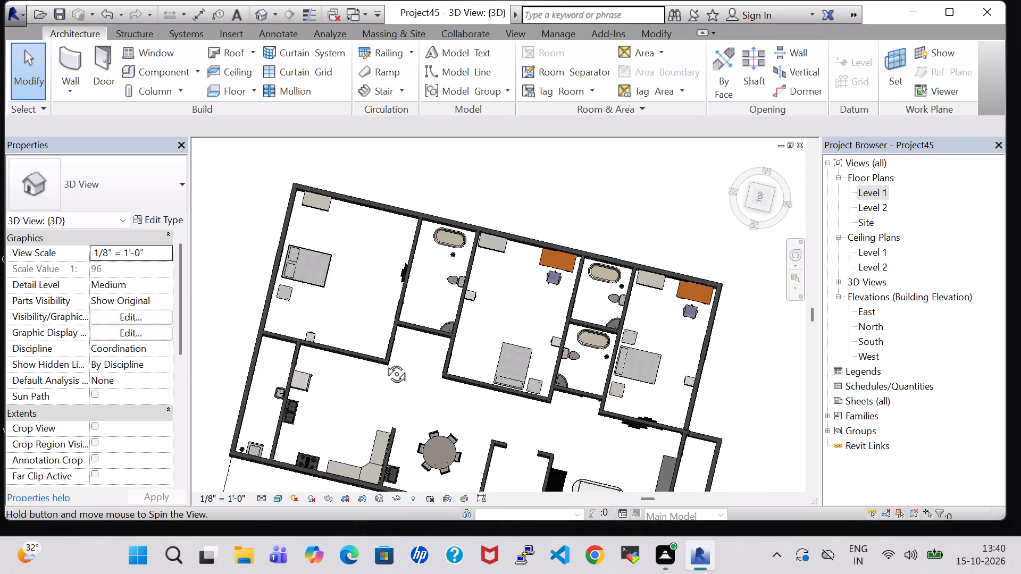
Nudge the round floor drain in the northernmost bathroom southward, beside the bathtub's south end.
{"action": "middle_click_drag", "start_coordinate": [384, 362], "coordinate": [358, 380], "text": "shift"}
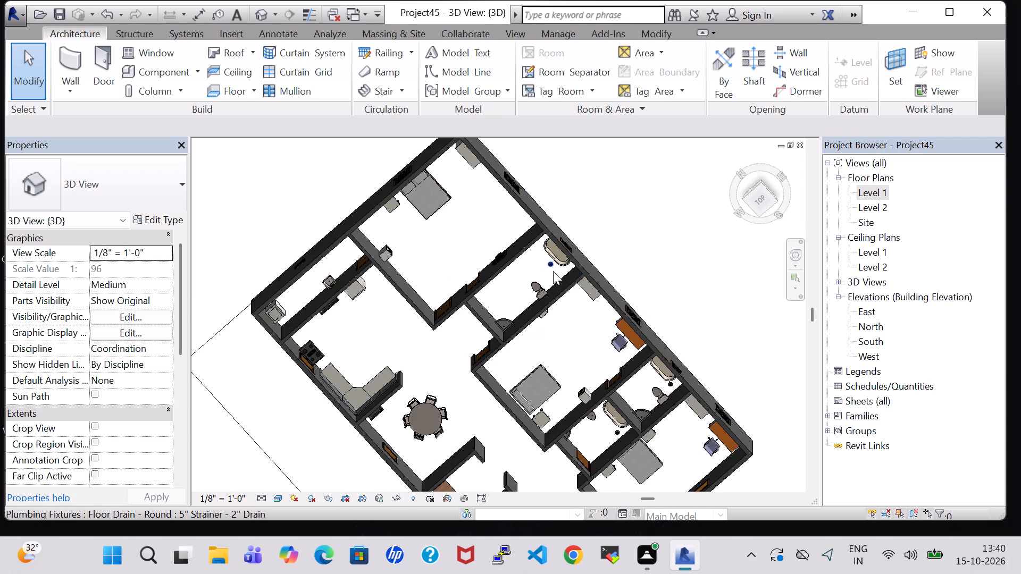
{"action": "left_click", "coordinate": [553, 263]}
{"action": "key", "text": "Right"}
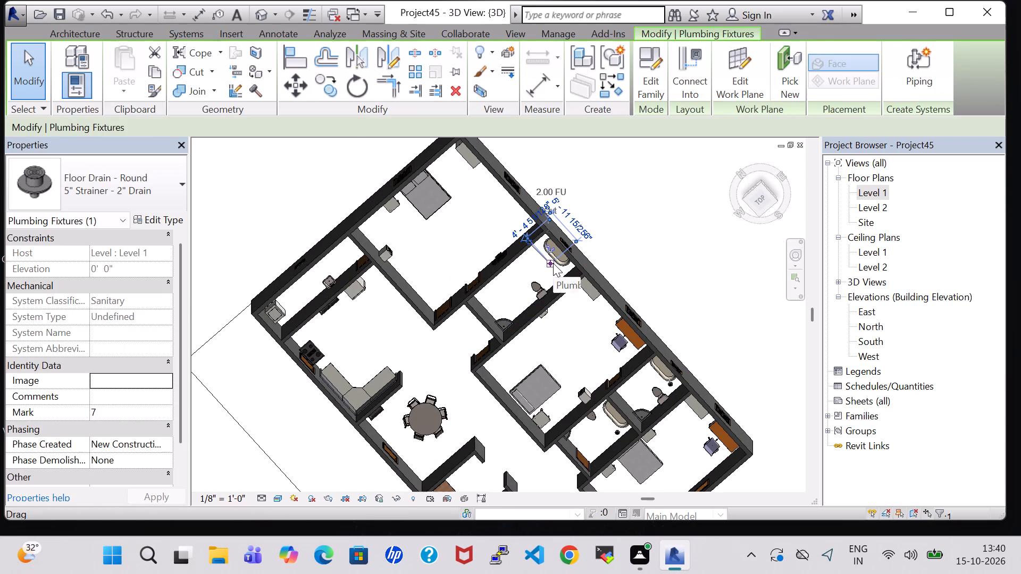
{"action": "key", "text": "Left"}
{"action": "key", "text": "Down"}
{"action": "key", "text": "Down"}
{"action": "key", "text": "Down"}
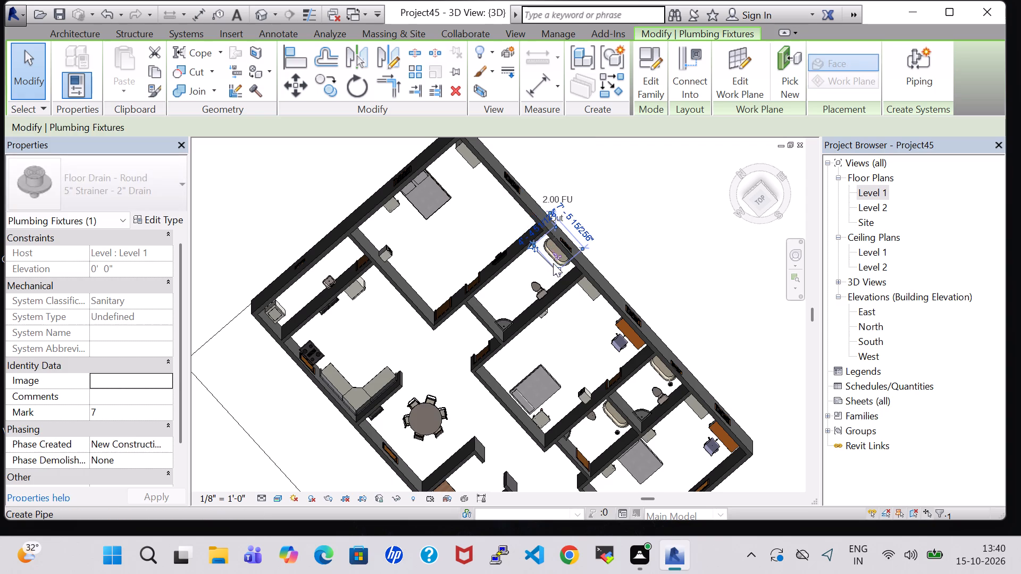
{"action": "left_click", "coordinate": [660, 256]}
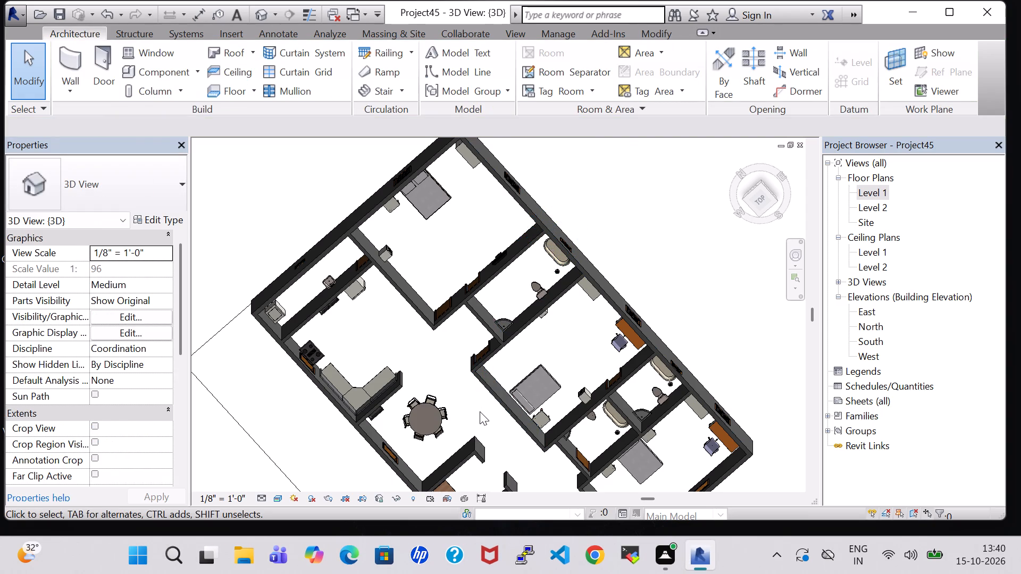
Examine the kitchen, utility area, dining area and northern bedrooms in 3D from above and from the south.
{"action": "middle_click_drag", "start_coordinate": [480, 411], "coordinate": [442, 337], "text": "shift"}
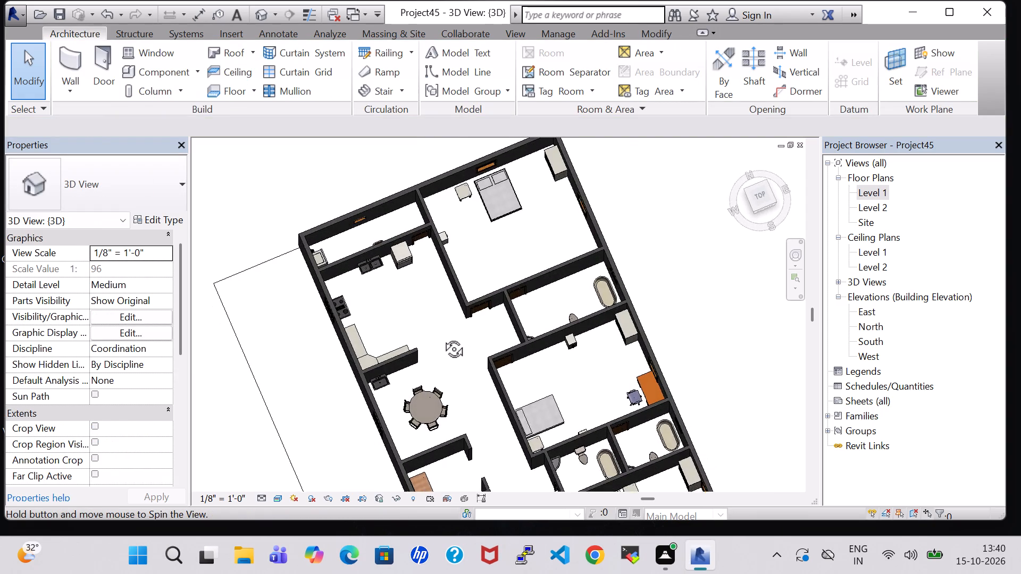
{"action": "middle_click_drag", "start_coordinate": [442, 337], "coordinate": [430, 334], "text": "shift"}
{"action": "scroll", "coordinate": [430, 334], "scroll_direction": "up", "scroll_amount": 1, "text": "shift"}
{"action": "middle_click_drag", "start_coordinate": [462, 406], "coordinate": [432, 404], "text": "shift"}
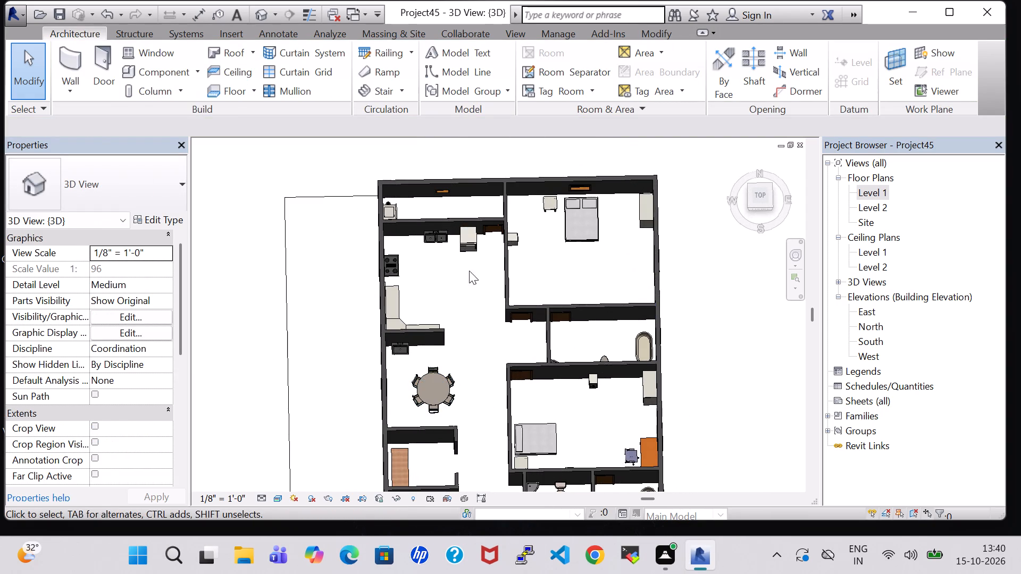
{"action": "scroll", "coordinate": [437, 277], "scroll_direction": "up", "scroll_amount": 1}
{"action": "middle_click_drag", "start_coordinate": [438, 277], "coordinate": [464, 210], "text": "shift"}
{"action": "scroll", "coordinate": [463, 240], "scroll_direction": "up", "scroll_amount": 1, "text": "shift"}
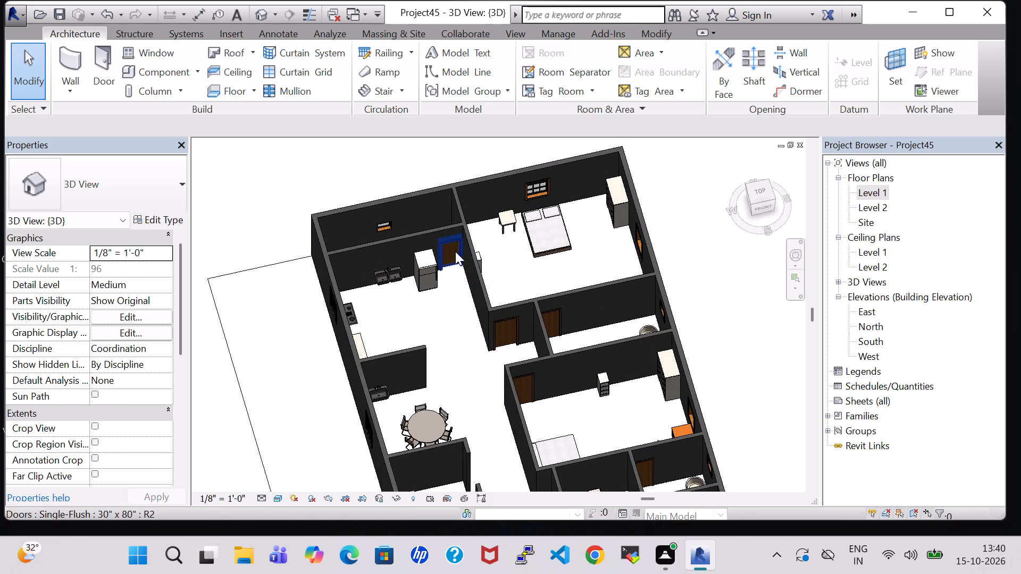
{"action": "middle_click_drag", "start_coordinate": [513, 254], "coordinate": [489, 357], "text": "shift"}
{"action": "scroll", "coordinate": [489, 357], "scroll_direction": "up", "scroll_amount": 1, "text": "shift"}
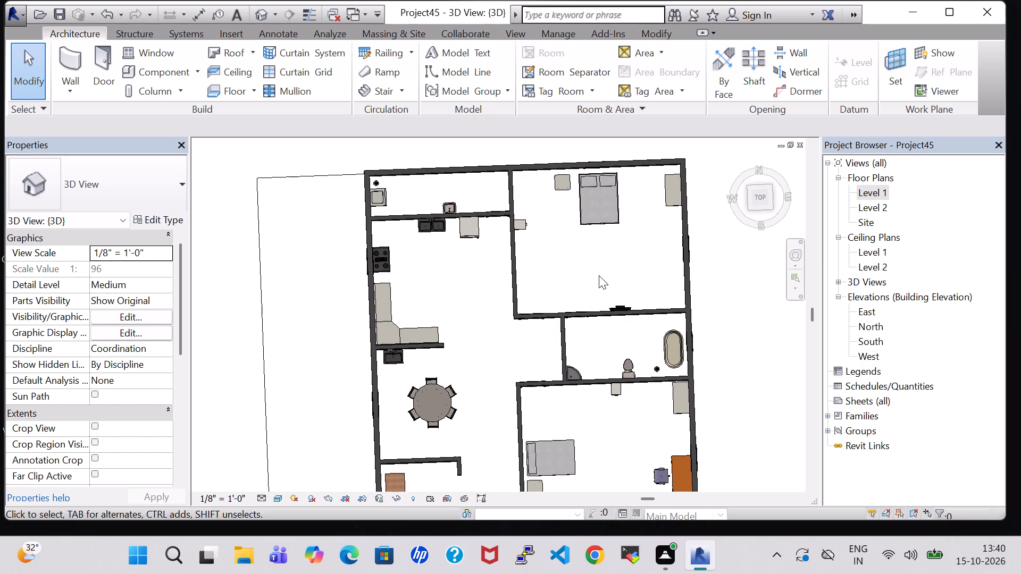
In the Level 1 floor plan, delete the three low walls enclosing the porch south of the living room.
{"action": "double_click", "coordinate": [877, 196]}
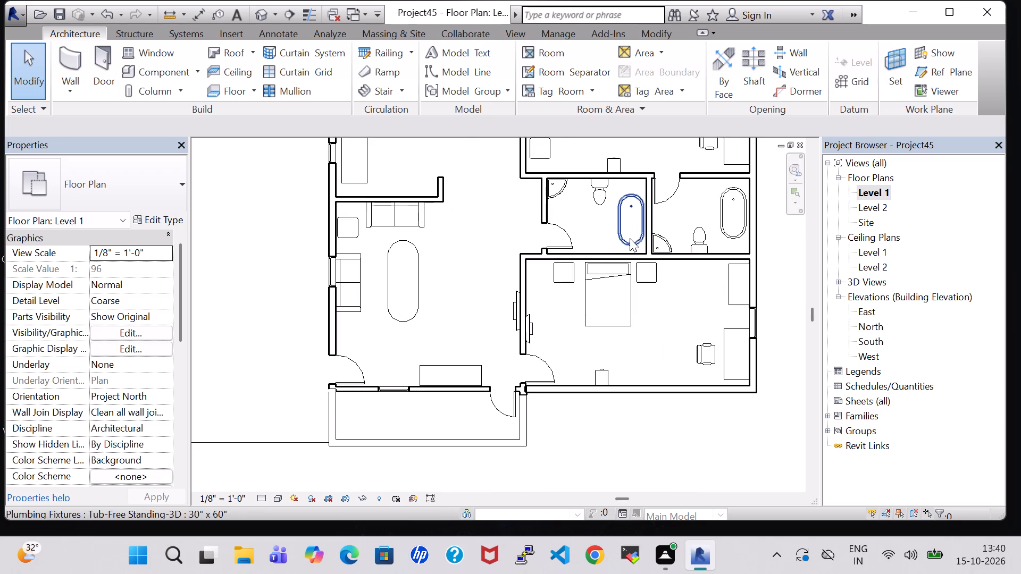
{"action": "scroll", "coordinate": [630, 238], "scroll_direction": "down", "scroll_amount": 7}
{"action": "middle_click_drag", "start_coordinate": [740, 266], "coordinate": [739, 366]}
{"action": "scroll", "coordinate": [712, 378], "scroll_direction": "up", "scroll_amount": 8}
{"action": "middle_click_drag", "start_coordinate": [712, 376], "coordinate": [834, 293]}
{"action": "scroll", "coordinate": [834, 293], "scroll_direction": "up", "scroll_amount": 1}
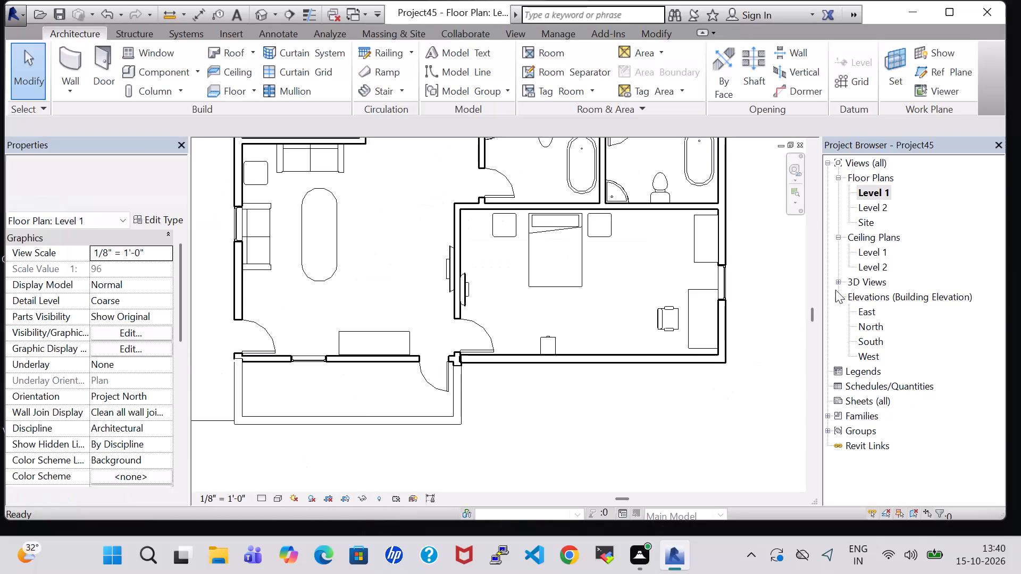
{"action": "left_click", "coordinate": [464, 411]}
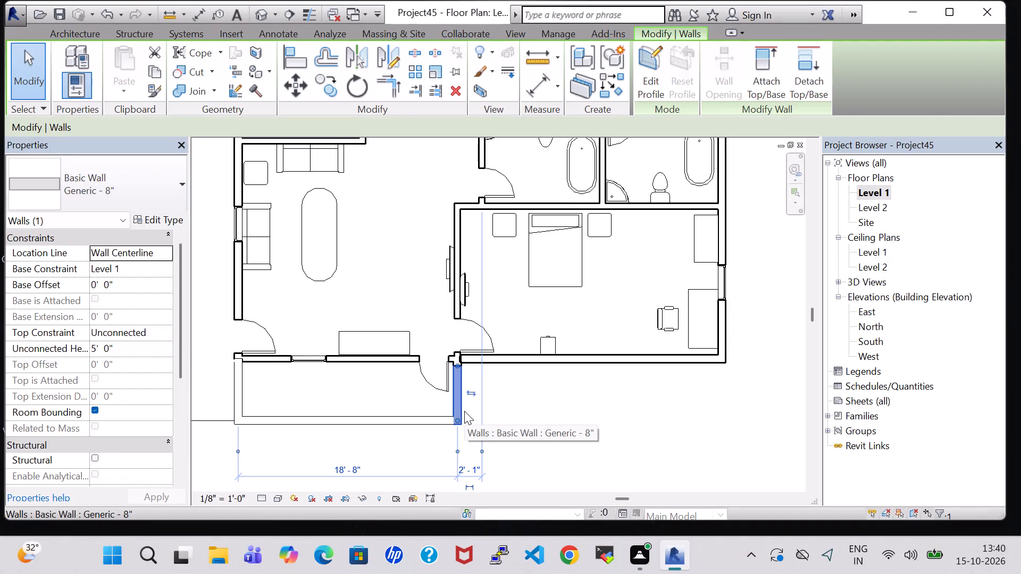
{"action": "key", "text": "Delete"}
{"action": "left_click", "coordinate": [391, 416]}
{"action": "key", "text": "Delete"}
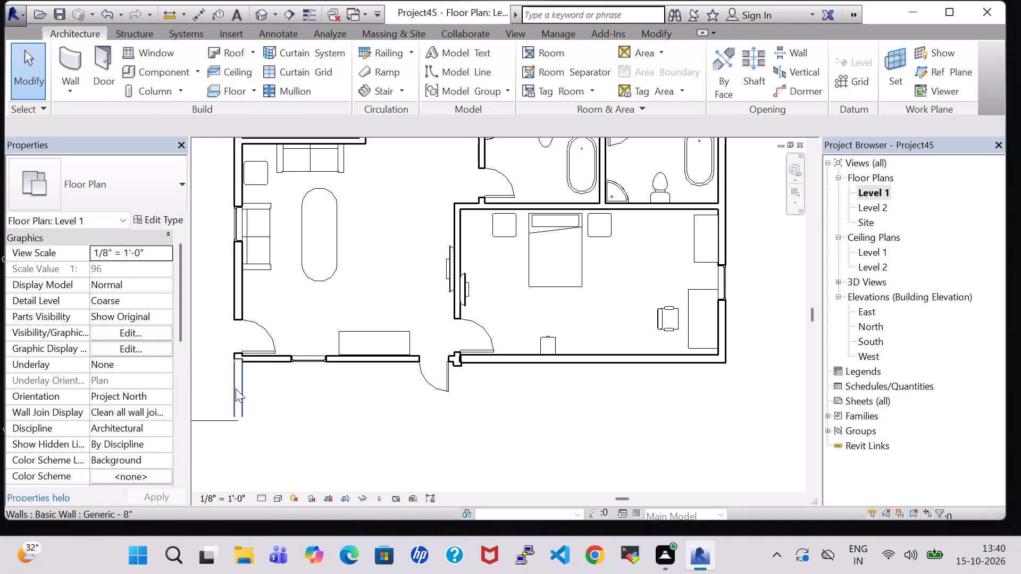
{"action": "left_click", "coordinate": [236, 389]}
{"action": "key", "text": "Delete"}
Start a railing path with a porch east side about 4' 8" long, running south from the exterior wall.
{"action": "left_click", "coordinate": [392, 52]}
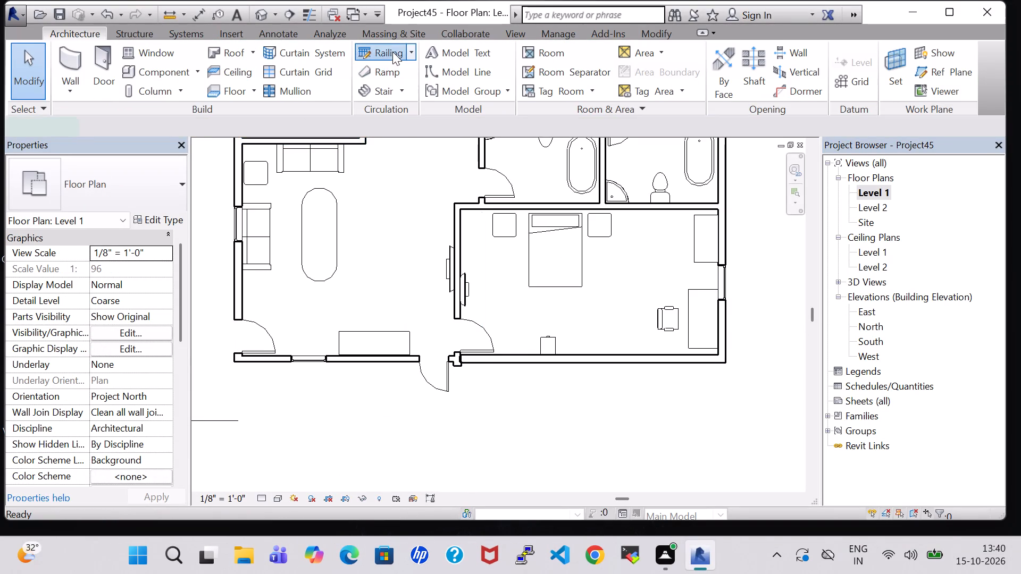
{"action": "left_click", "coordinate": [461, 369]}
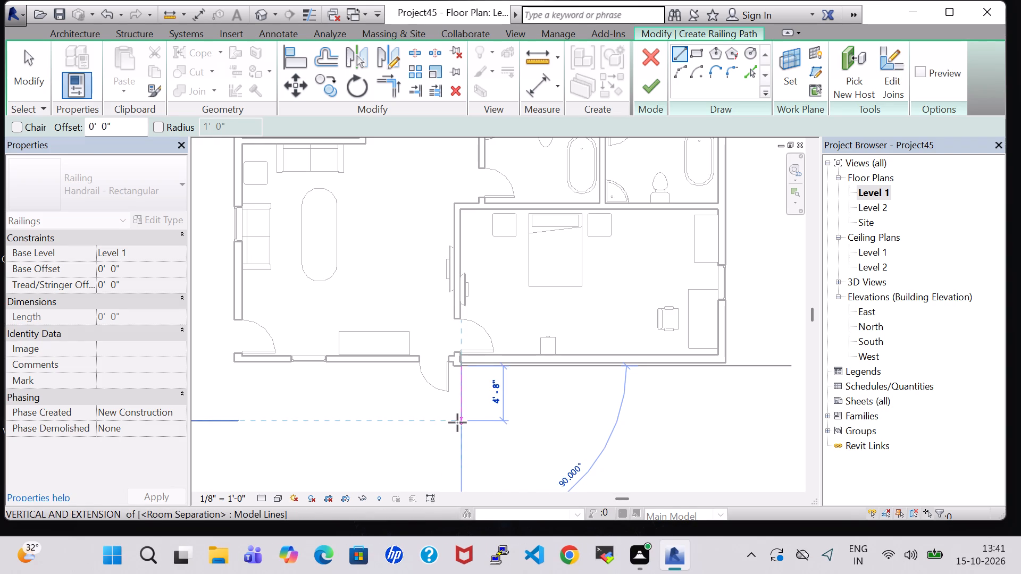
{"action": "left_click", "coordinate": [457, 423]}
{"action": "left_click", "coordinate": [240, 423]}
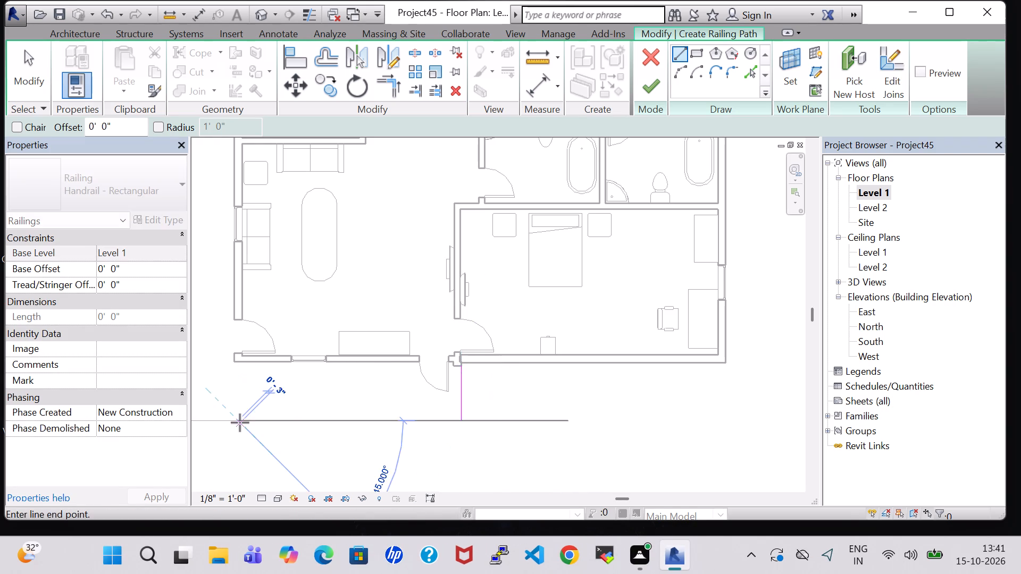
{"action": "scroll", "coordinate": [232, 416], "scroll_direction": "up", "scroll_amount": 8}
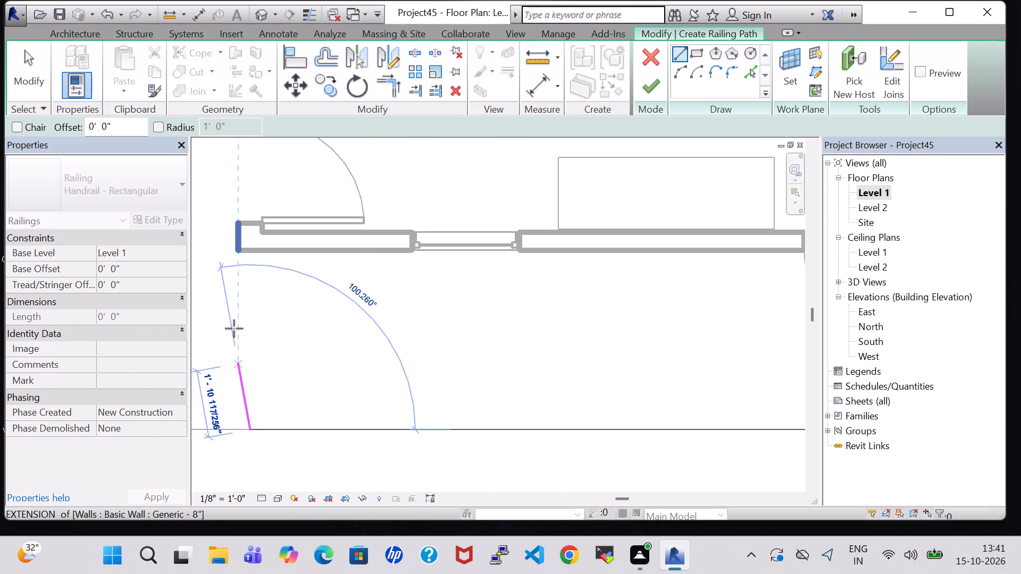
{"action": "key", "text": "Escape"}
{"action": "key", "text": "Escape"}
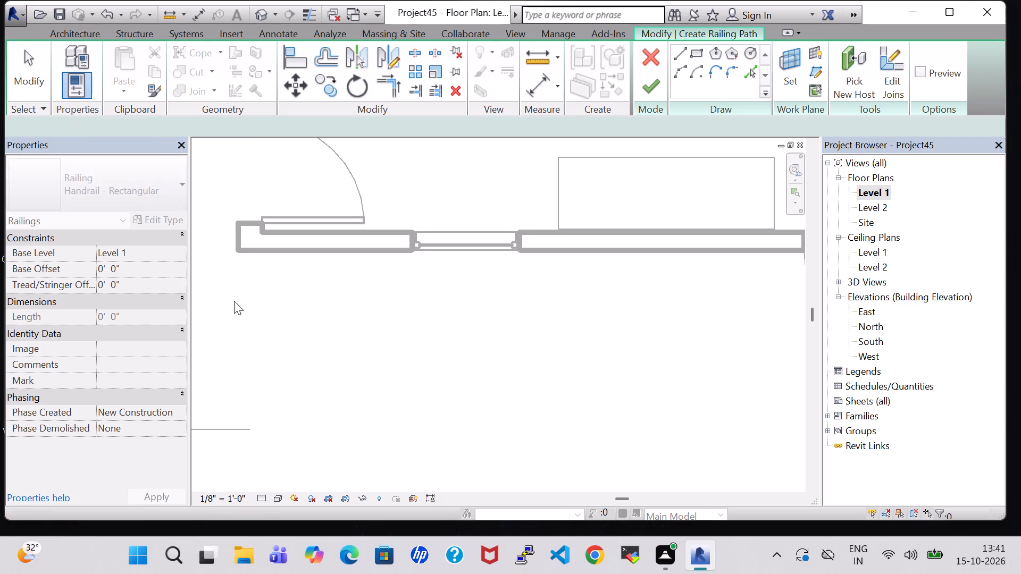
Sketch the railing path's west side 5' 0" southward from the living room's southwest outer corner.
{"action": "left_click", "coordinate": [683, 55]}
{"action": "scroll", "coordinate": [455, 331], "scroll_direction": "down", "scroll_amount": 2}
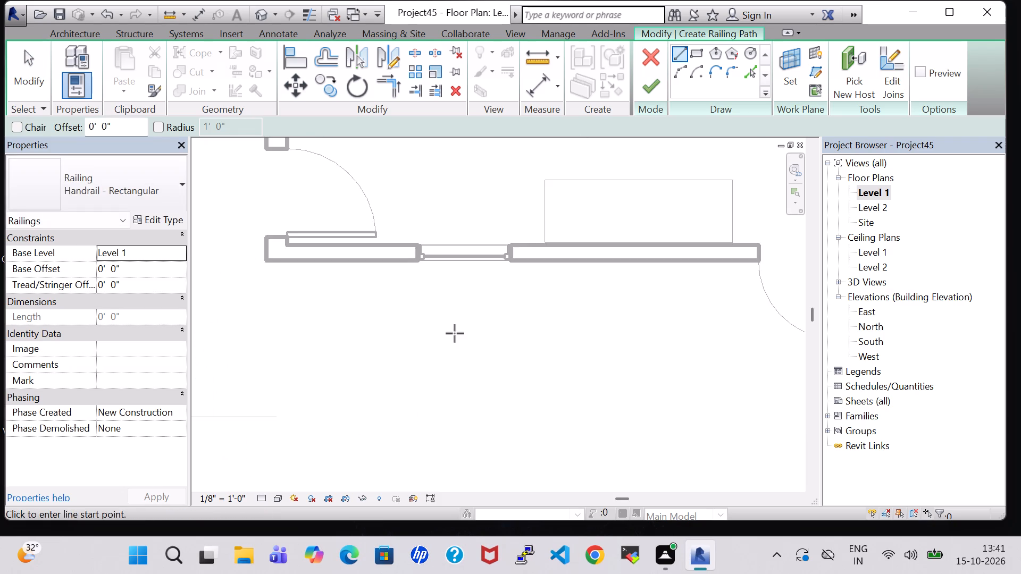
{"action": "scroll", "coordinate": [455, 333], "scroll_direction": "down", "scroll_amount": 2}
{"action": "left_click", "coordinate": [329, 286]}
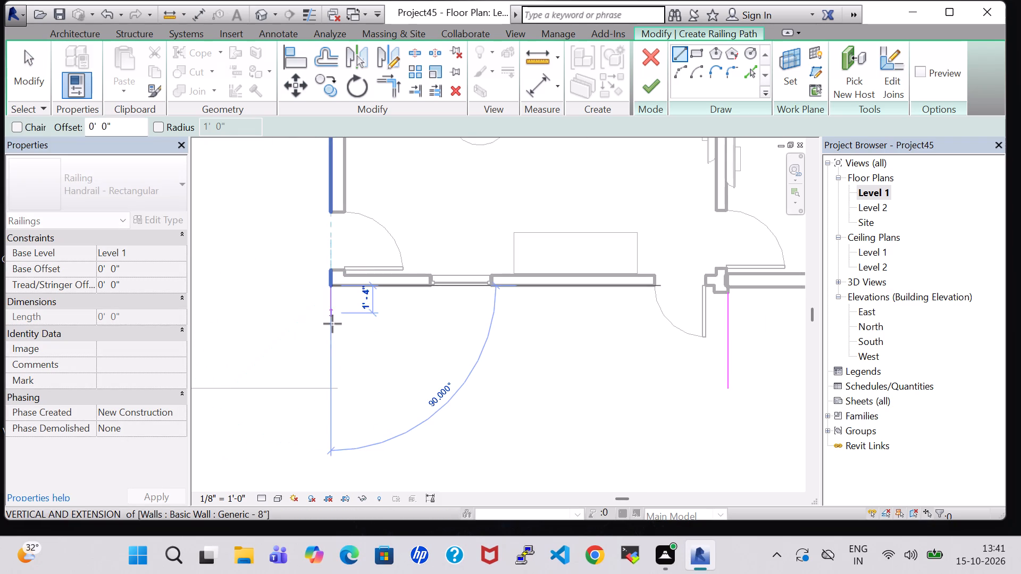
{"action": "left_click", "coordinate": [333, 387]}
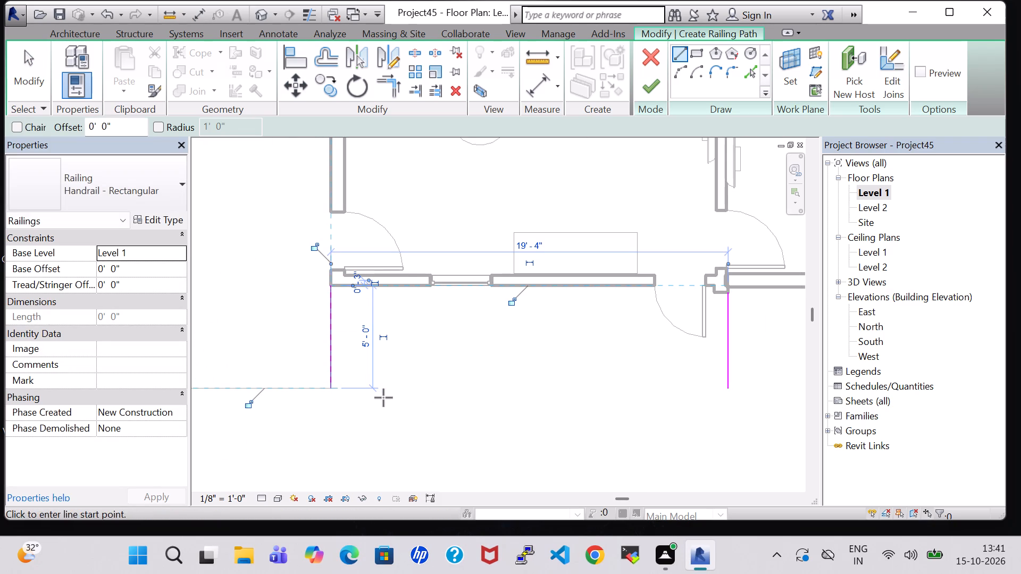
{"action": "key", "text": "Escape"}
{"action": "key", "text": "Escape"}
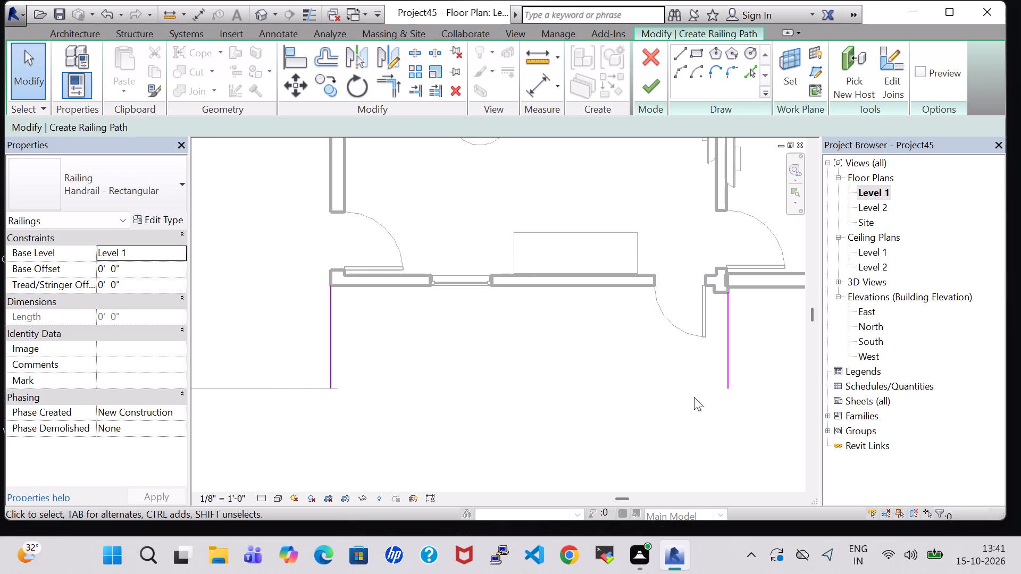
Join the two railing sides with a 19' 4" line along the porch's south edge and finish the railing.
{"action": "left_click", "coordinate": [674, 59]}
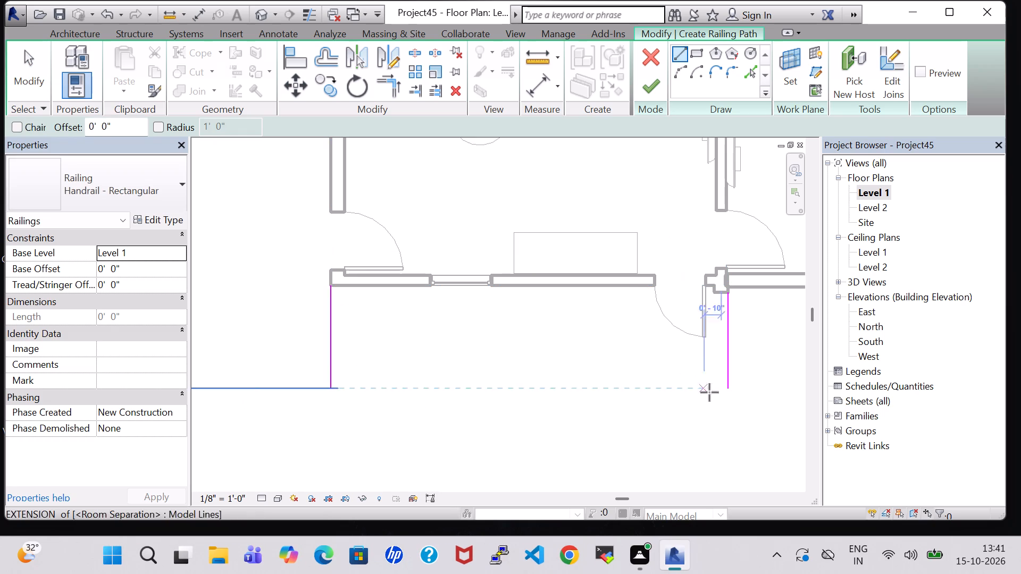
{"action": "left_click", "coordinate": [729, 390]}
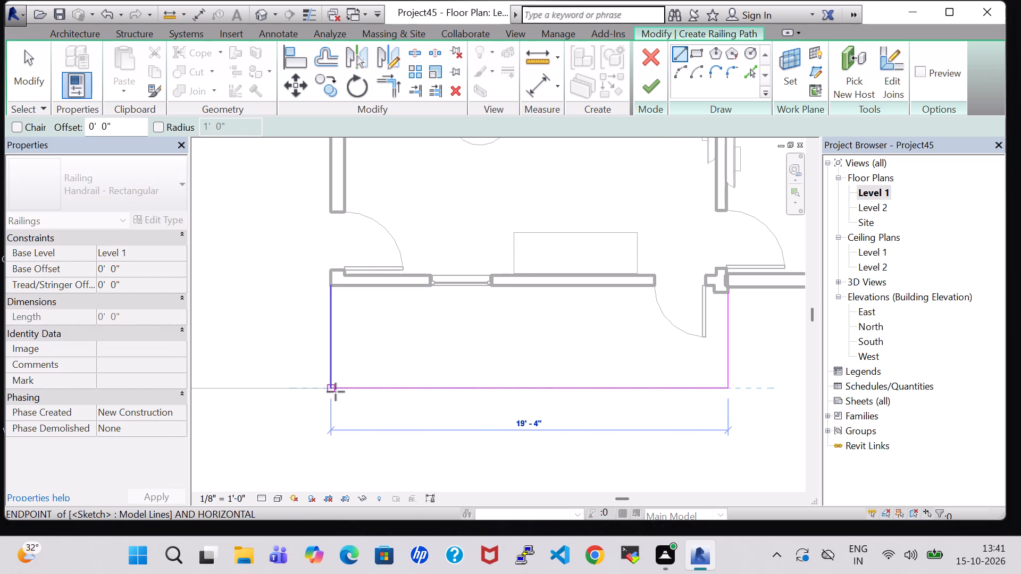
{"action": "left_click", "coordinate": [335, 392]}
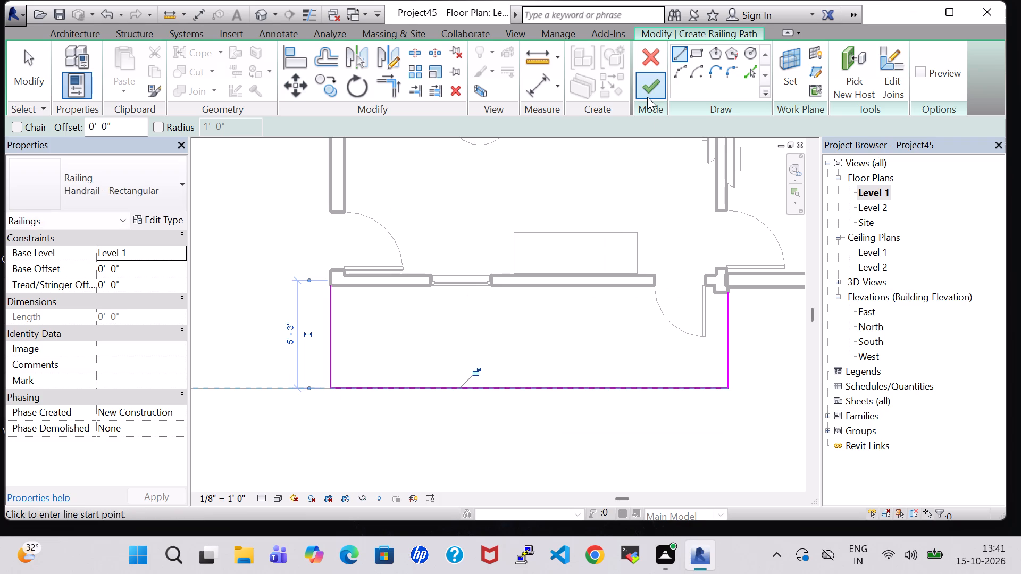
{"action": "left_click", "coordinate": [647, 97]}
{"action": "left_click", "coordinate": [473, 435]}
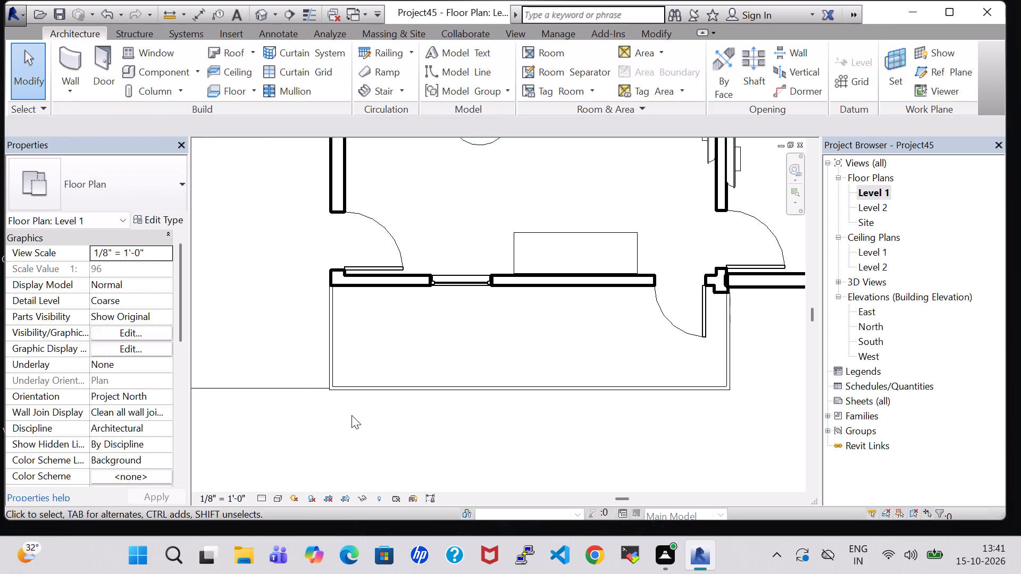
Shorten the room separation line so its east end meets the porch railing's southwest corner.
{"action": "left_click", "coordinate": [308, 391]}
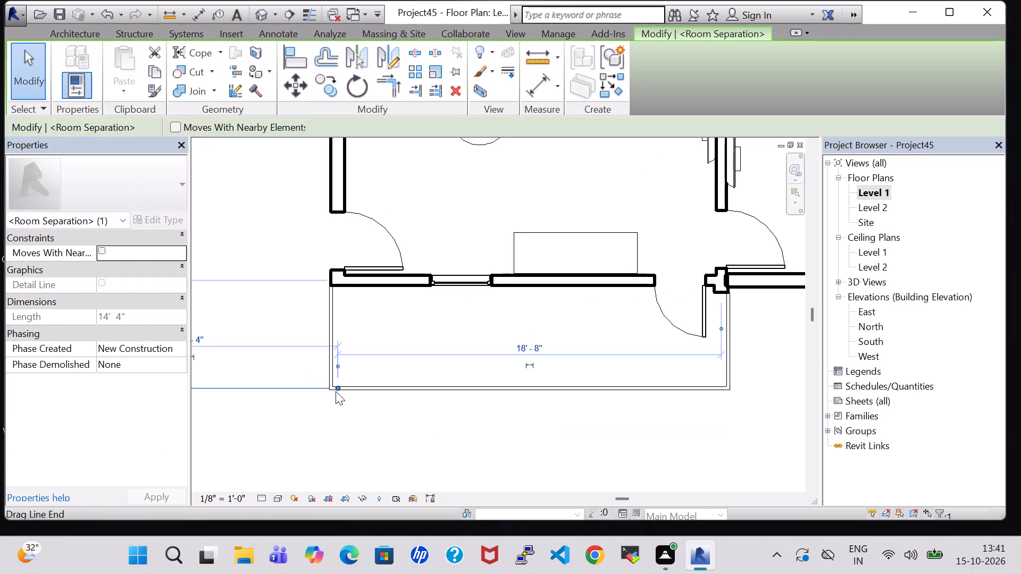
{"action": "left_click_drag", "start_coordinate": [338, 386], "coordinate": [331, 386]}
{"action": "left_click", "coordinate": [358, 419]}
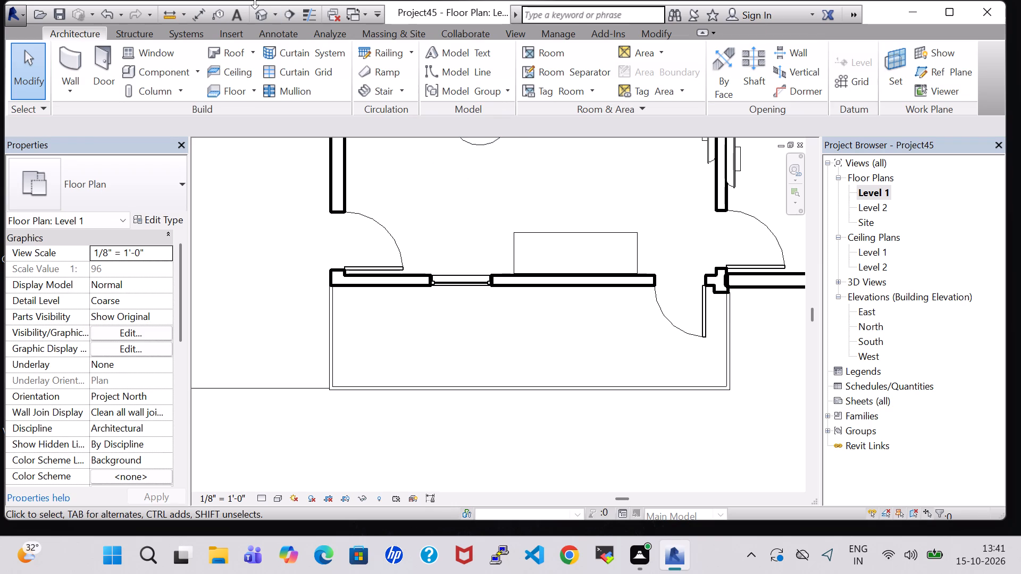
In the 3D view, change the porch railing's type to Glass Panel - Bottom Fill.
{"action": "left_click", "coordinate": [254, 13]}
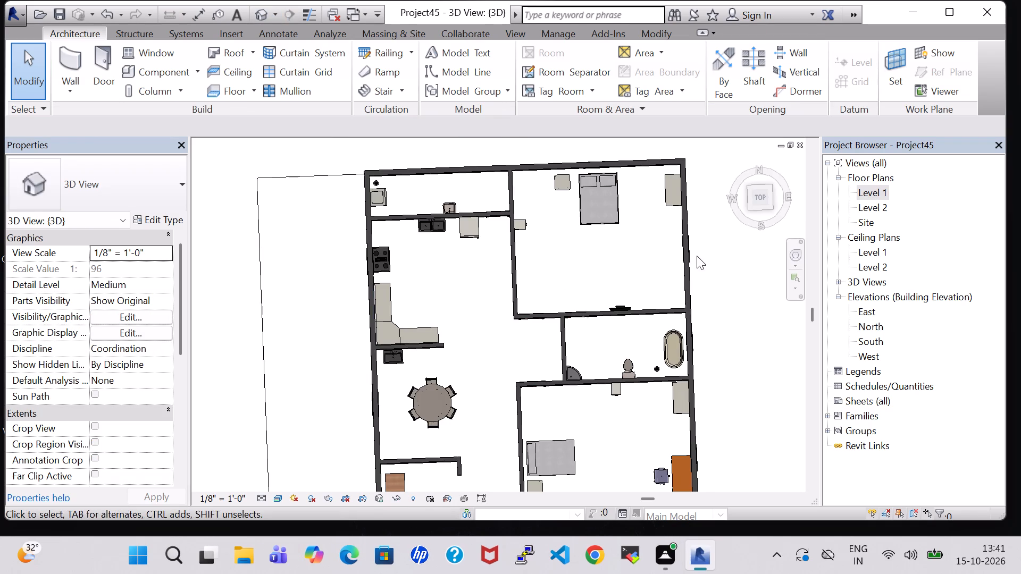
{"action": "middle_click_drag", "start_coordinate": [723, 415], "coordinate": [734, 365], "text": "shift"}
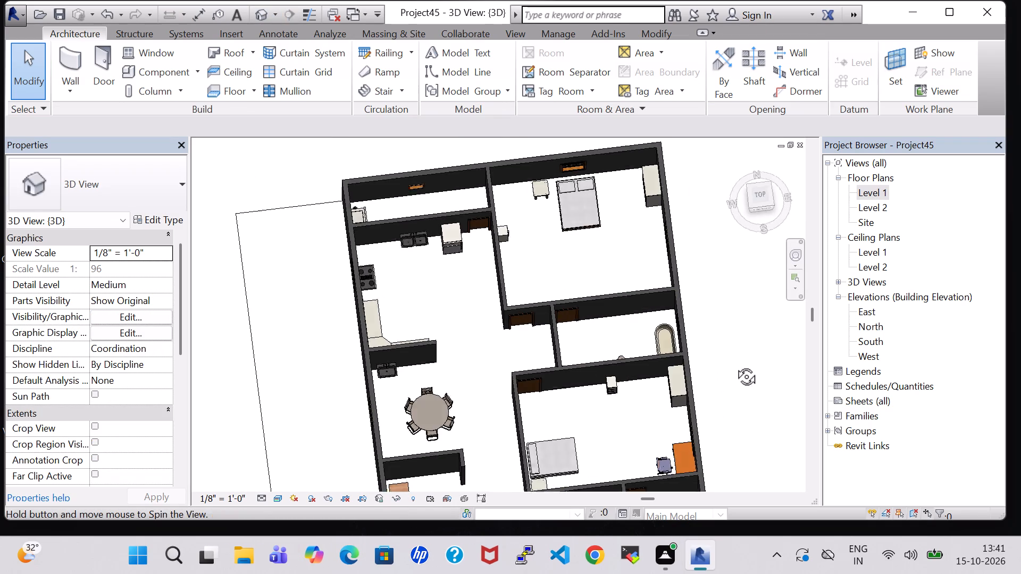
{"action": "middle_click_drag", "start_coordinate": [734, 365], "coordinate": [734, 364], "text": "shift"}
{"action": "left_click", "coordinate": [759, 209]}
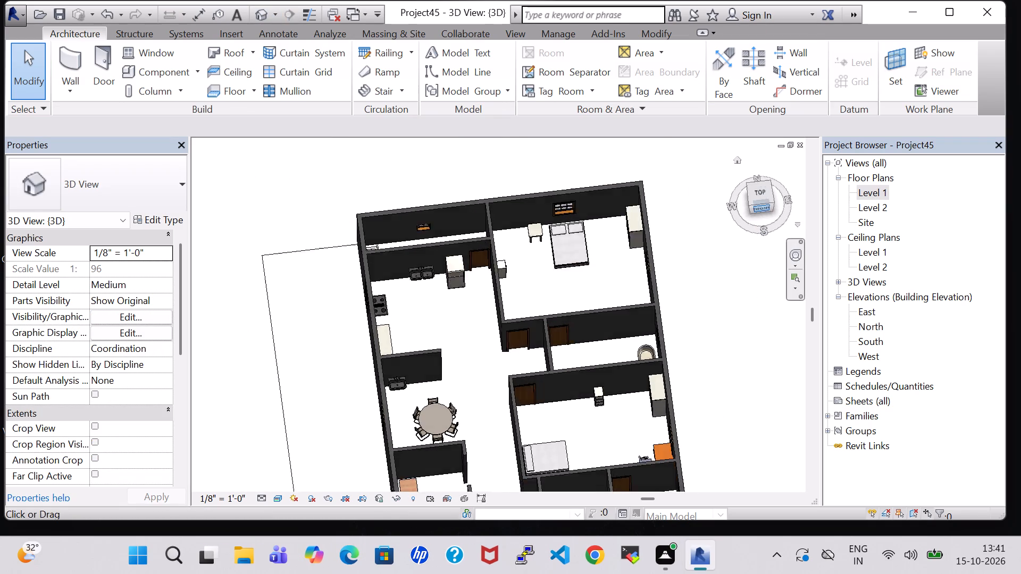
{"action": "scroll", "coordinate": [704, 325], "scroll_direction": "up", "scroll_amount": 7}
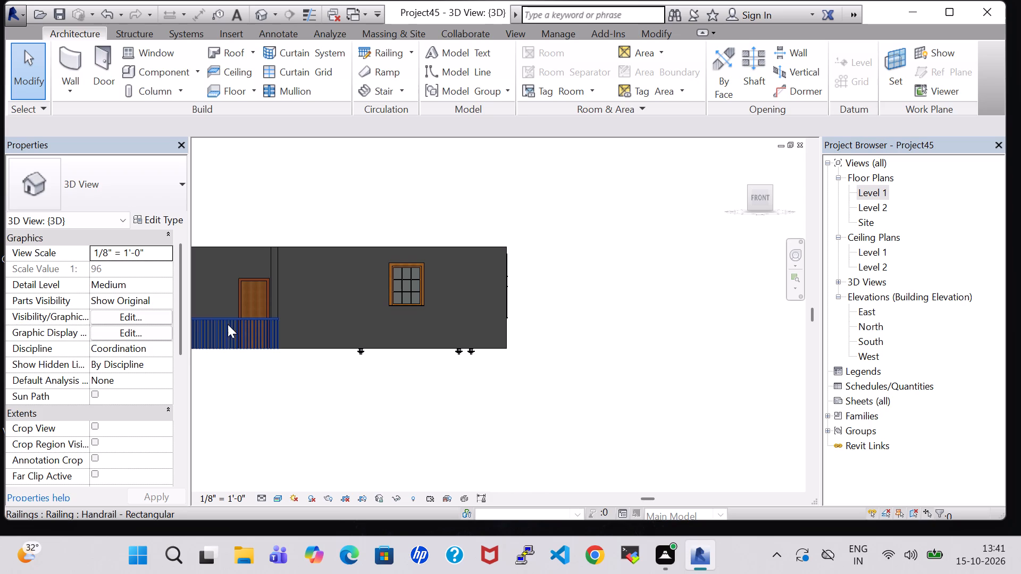
{"action": "left_click", "coordinate": [227, 324]}
{"action": "left_click", "coordinate": [156, 198]}
{"action": "scroll", "coordinate": [120, 306], "scroll_direction": "up", "scroll_amount": 3}
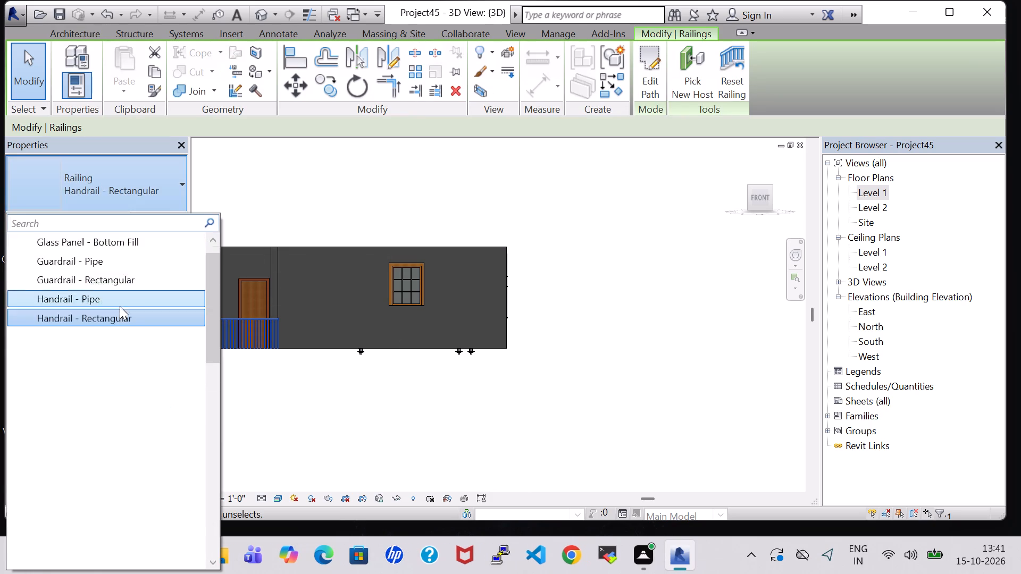
{"action": "left_click", "coordinate": [120, 259]}
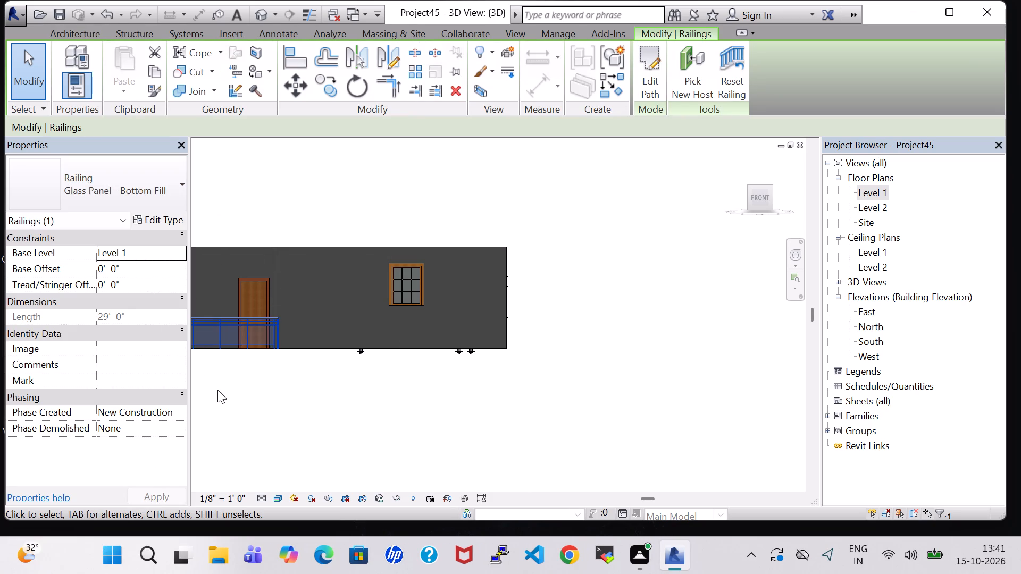
Examine the porch's glass railing and the house front in 3D from a raised southern angle.
{"action": "scroll", "coordinate": [219, 393], "scroll_direction": "up", "scroll_amount": 1}
{"action": "middle_click_drag", "start_coordinate": [235, 398], "coordinate": [450, 417]}
{"action": "middle_click_drag", "start_coordinate": [321, 411], "coordinate": [435, 436], "text": "shift"}
{"action": "left_click", "coordinate": [433, 425]}
{"action": "middle_click_drag", "start_coordinate": [474, 389], "coordinate": [384, 473], "text": "shift"}
{"action": "middle_click_drag", "start_coordinate": [539, 421], "coordinate": [487, 458], "text": "shift"}
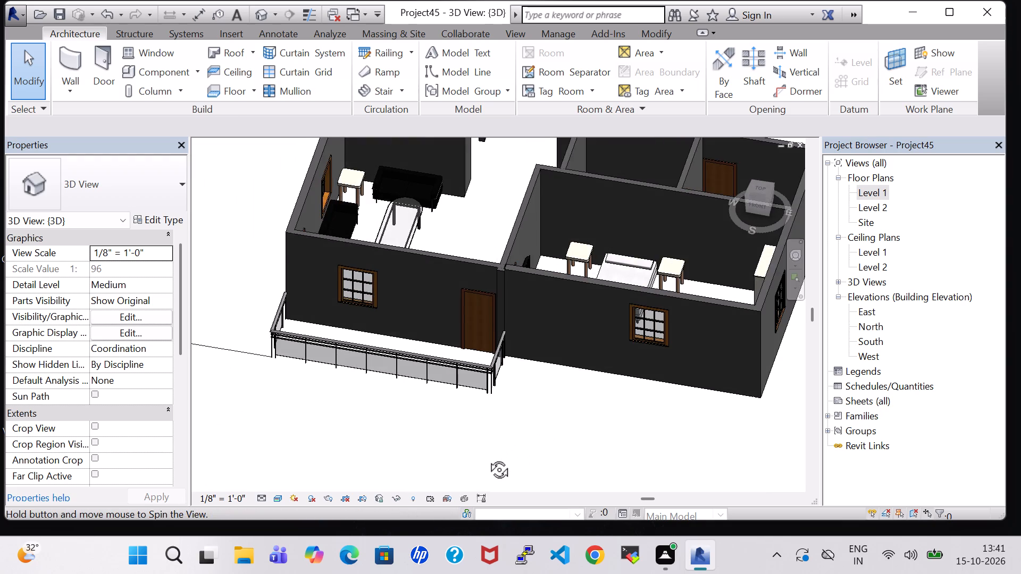
{"action": "middle_click_drag", "start_coordinate": [487, 458], "coordinate": [493, 475], "text": "shift"}
In the Level 1 plan, create a toposurface at elevation 0' 0" from four points at the front porch's corners.
{"action": "double_click", "coordinate": [867, 189]}
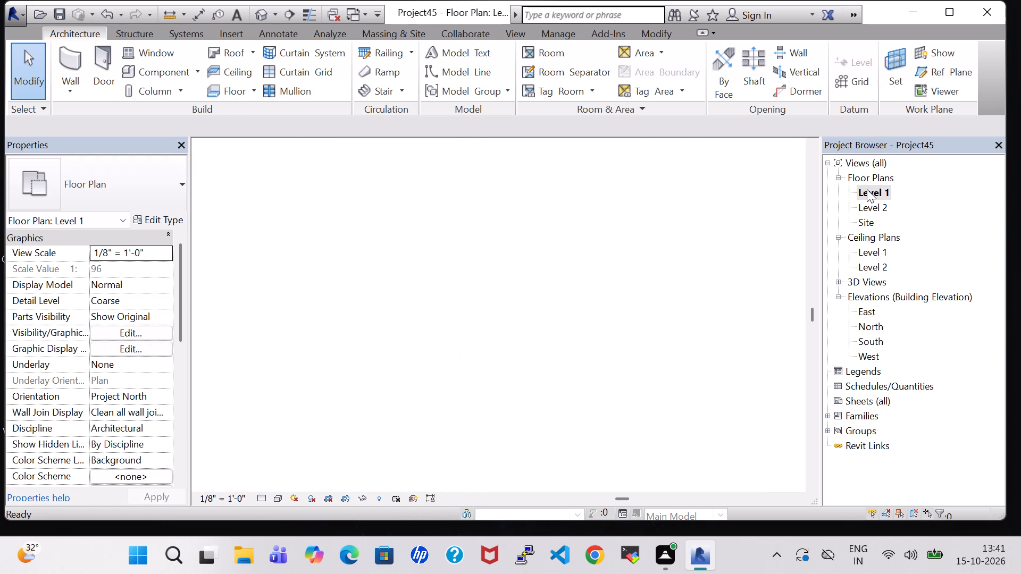
{"action": "scroll", "coordinate": [671, 234], "scroll_direction": "down", "scroll_amount": 1}
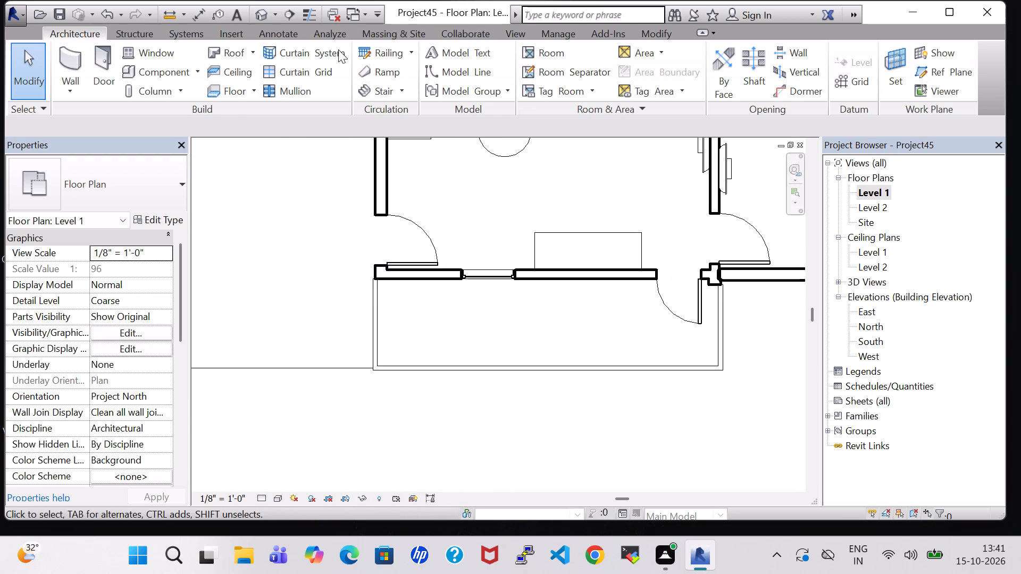
{"action": "left_click", "coordinate": [378, 38]}
{"action": "left_click", "coordinate": [397, 58]}
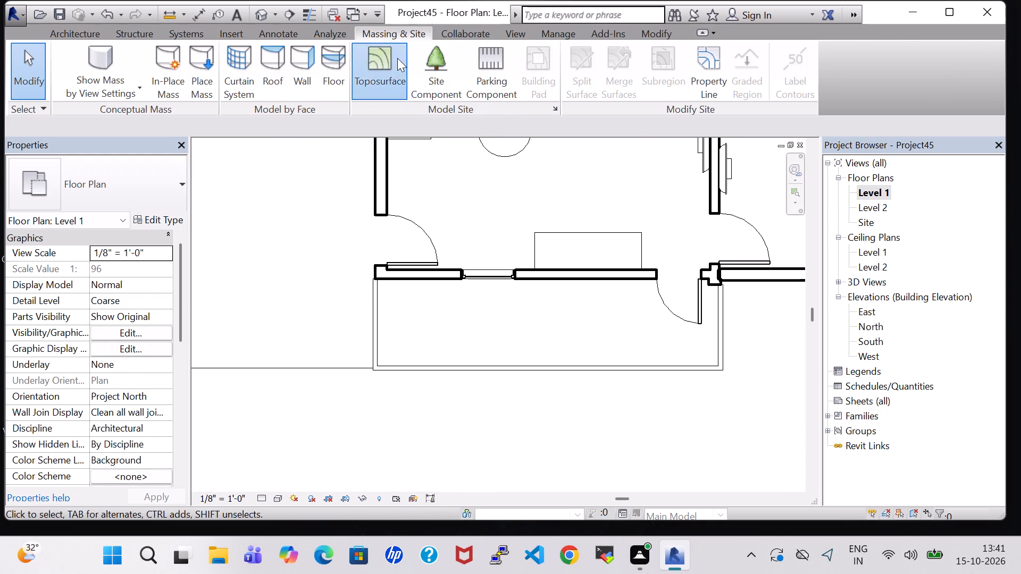
{"action": "left_click", "coordinate": [999, 450]}
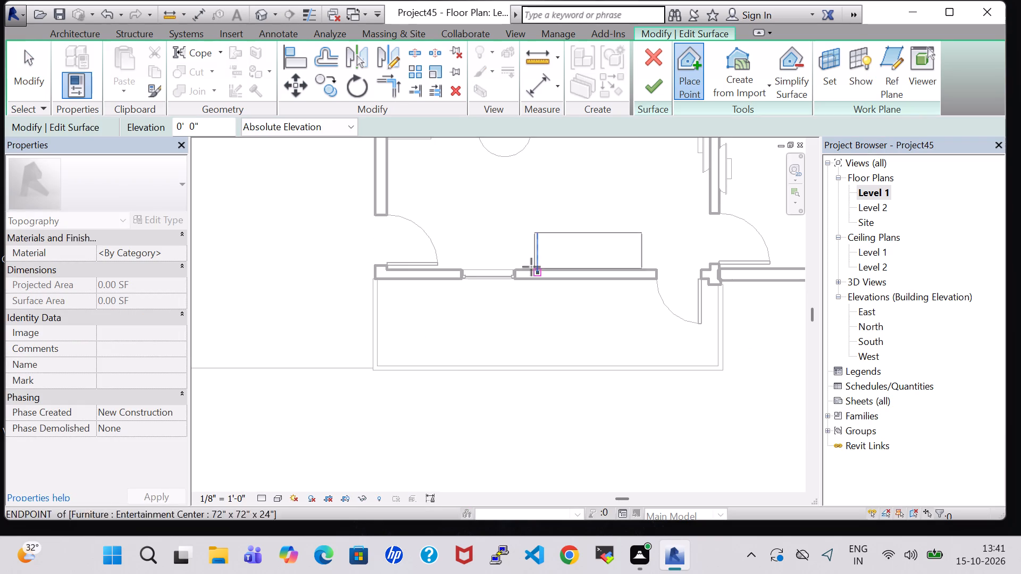
{"action": "left_click", "coordinate": [372, 283]}
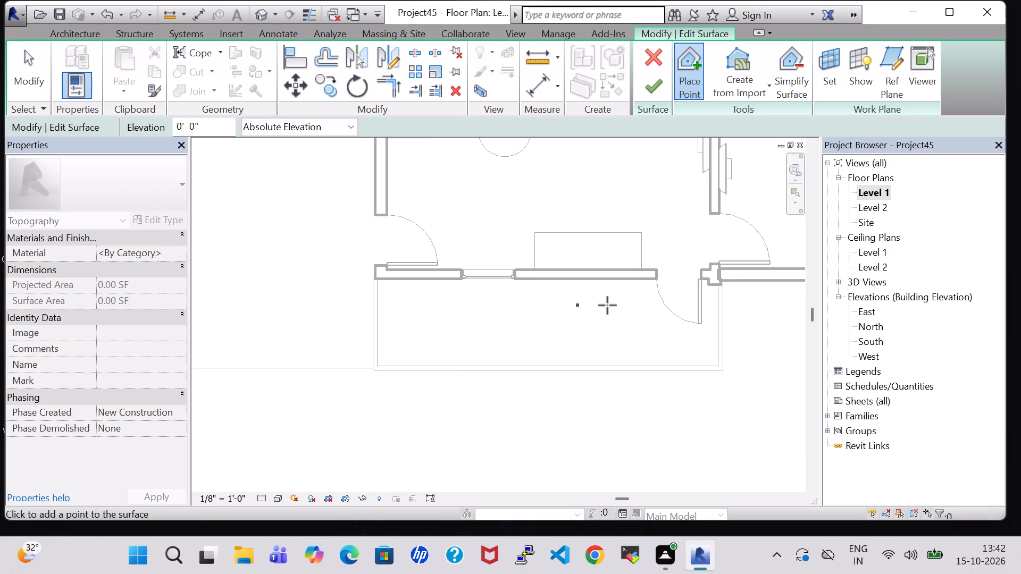
{"action": "left_click", "coordinate": [722, 287]}
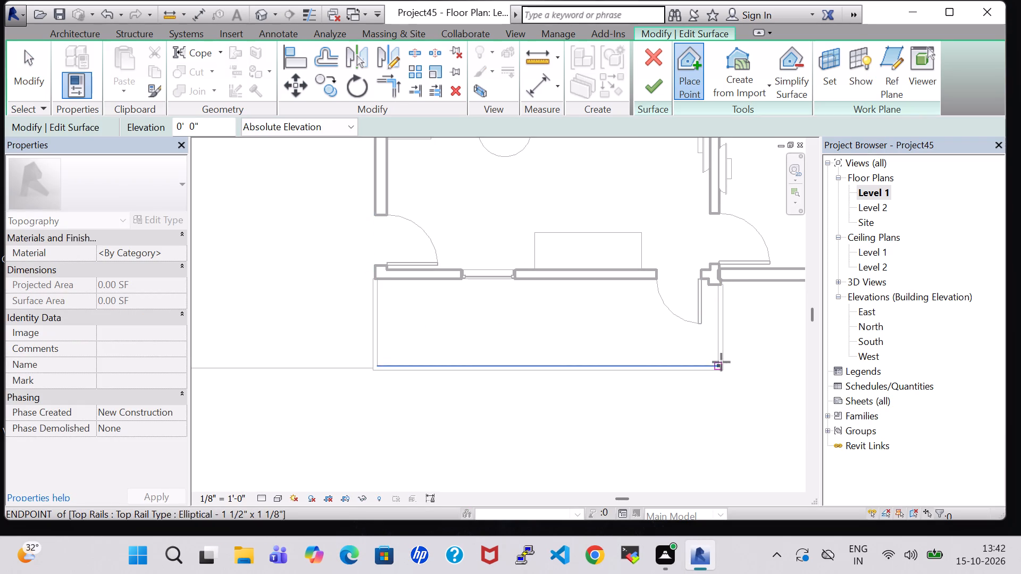
{"action": "left_click", "coordinate": [723, 366]}
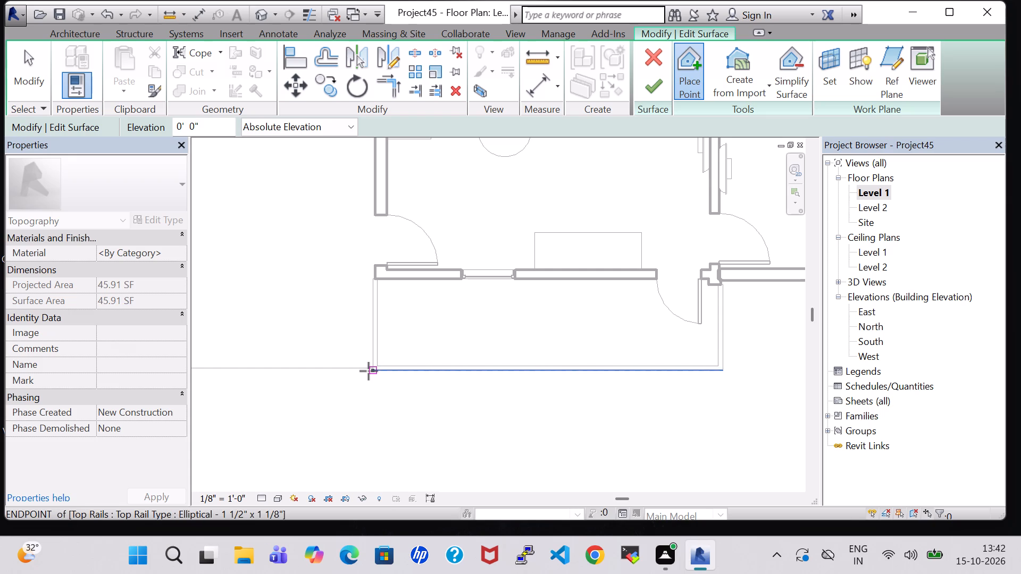
{"action": "left_click", "coordinate": [373, 371]}
{"action": "left_click", "coordinate": [649, 92]}
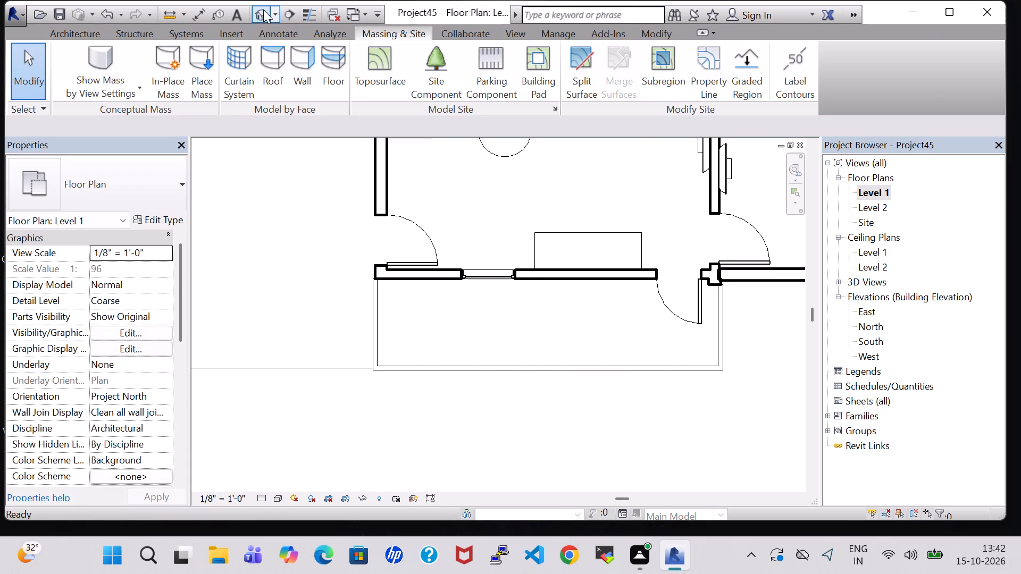
In the 3D view, edit the porch toposurface, adding points at elevation 0' 0" at both wall corners and along the house wall.
{"action": "left_click", "coordinate": [263, 10]}
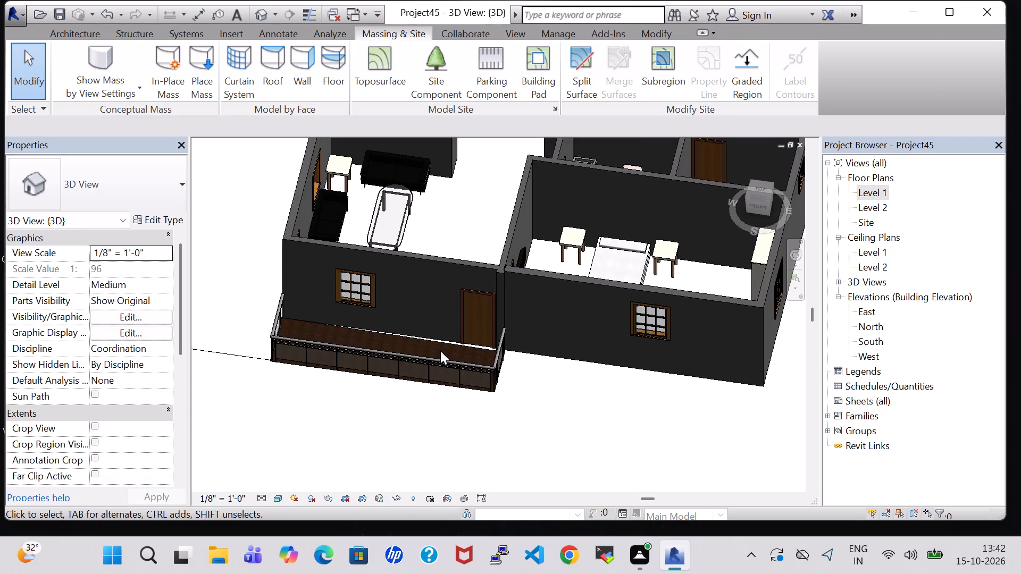
{"action": "scroll", "coordinate": [445, 339], "scroll_direction": "up", "scroll_amount": 7}
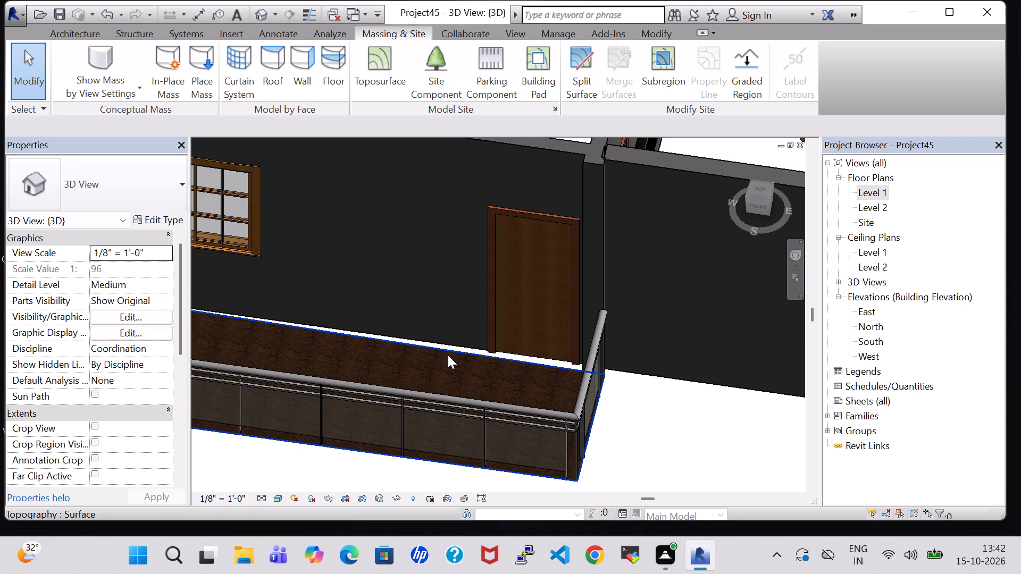
{"action": "left_click", "coordinate": [448, 355]}
{"action": "left_click", "coordinate": [658, 82]}
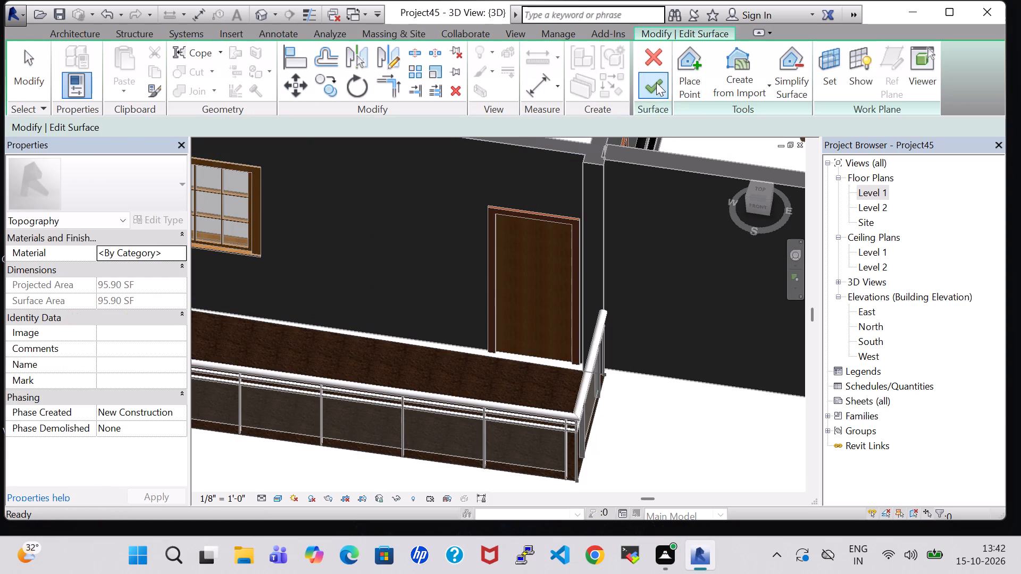
{"action": "left_click", "coordinate": [697, 67]}
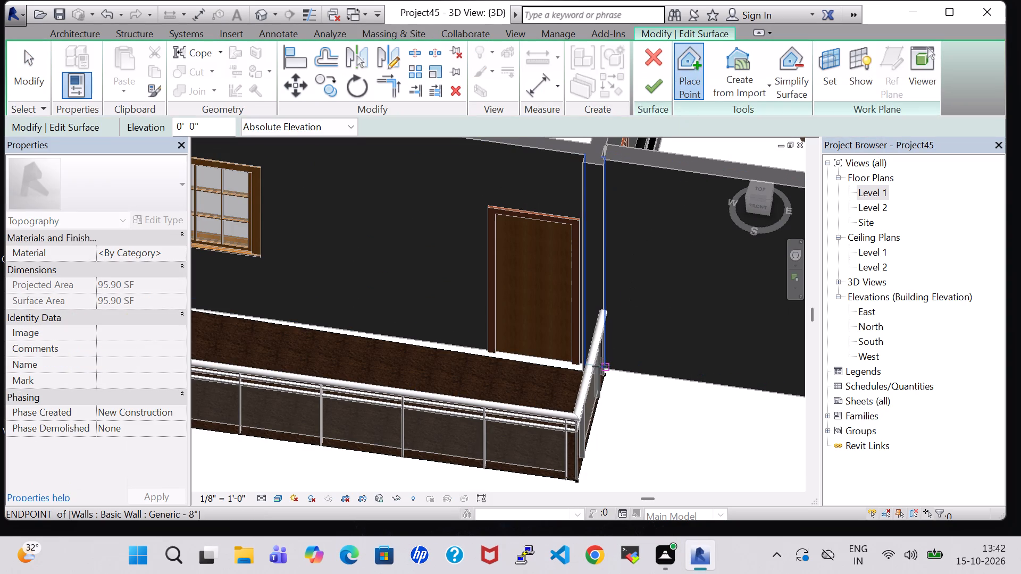
{"action": "left_click", "coordinate": [601, 366]}
{"action": "scroll", "coordinate": [601, 366], "scroll_direction": "up", "scroll_amount": 5}
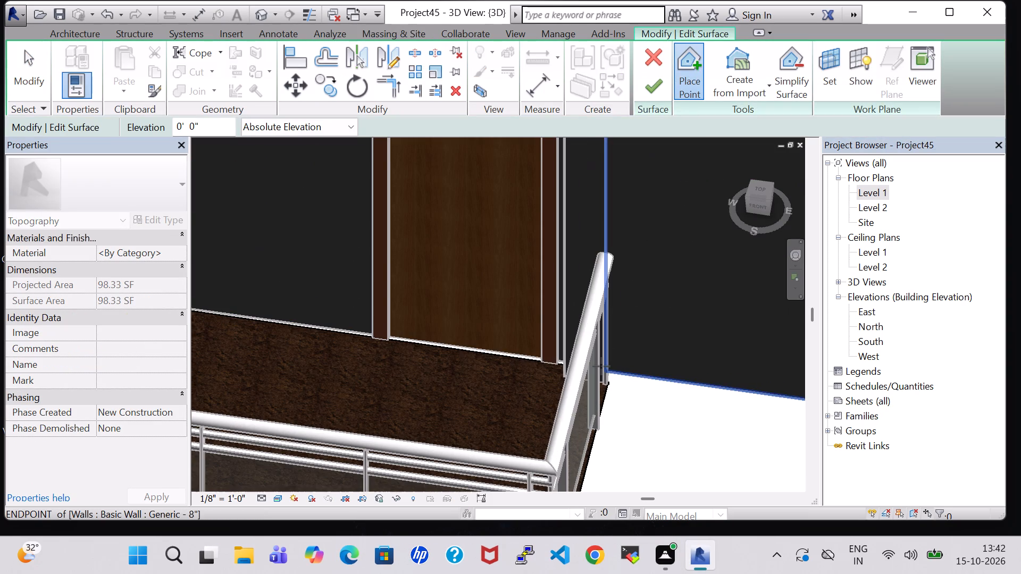
{"action": "left_click", "coordinate": [561, 359]}
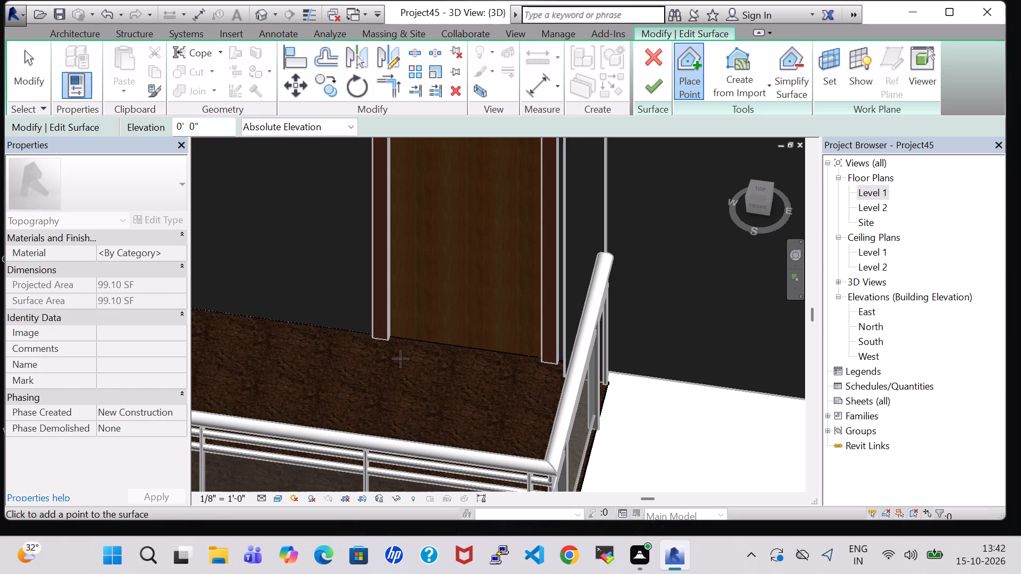
{"action": "scroll", "coordinate": [400, 359], "scroll_direction": "down", "scroll_amount": 3}
{"action": "middle_click_drag", "start_coordinate": [390, 359], "coordinate": [606, 417]}
{"action": "middle_click_drag", "start_coordinate": [503, 409], "coordinate": [673, 449]}
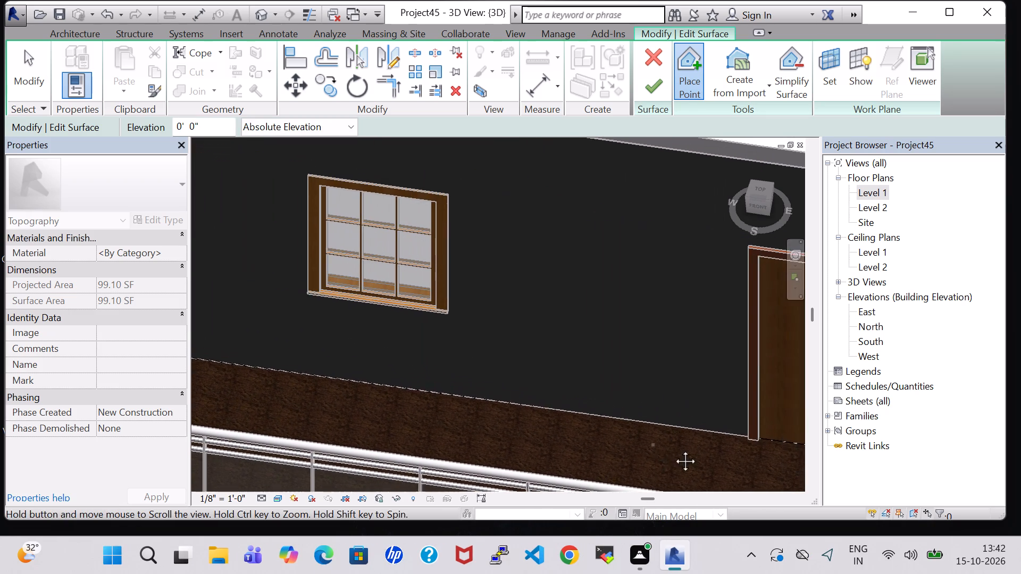
{"action": "middle_click_drag", "start_coordinate": [673, 449], "coordinate": [675, 450]}
{"action": "middle_click_drag", "start_coordinate": [506, 414], "coordinate": [738, 427]}
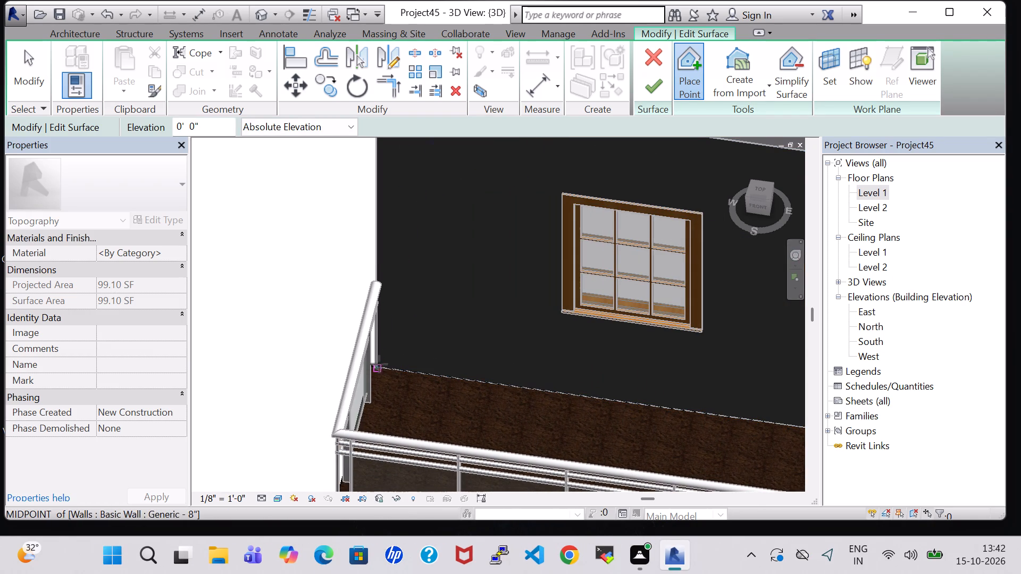
{"action": "left_click", "coordinate": [376, 363]}
{"action": "left_click", "coordinate": [377, 362]}
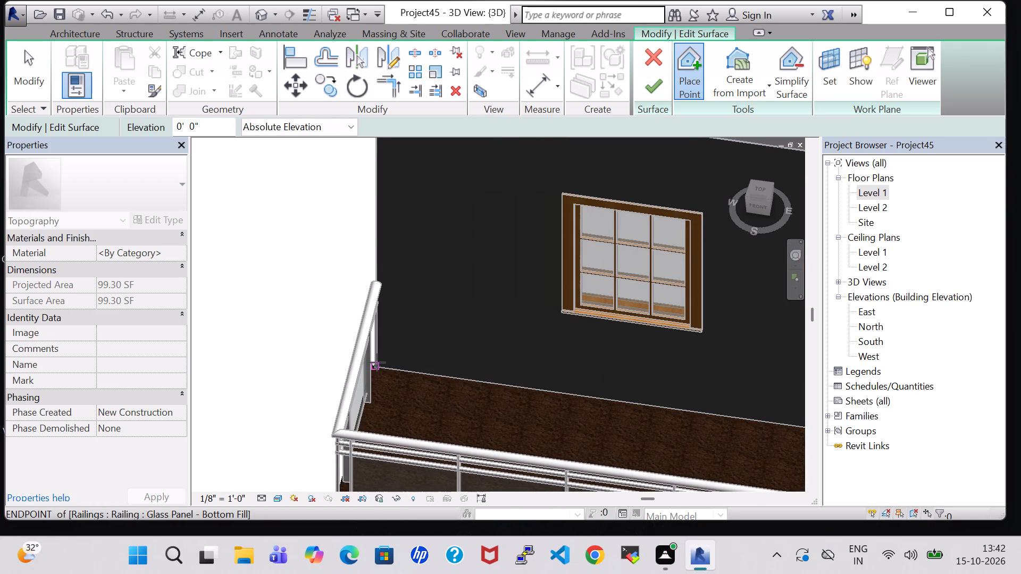
{"action": "left_click", "coordinate": [579, 391]}
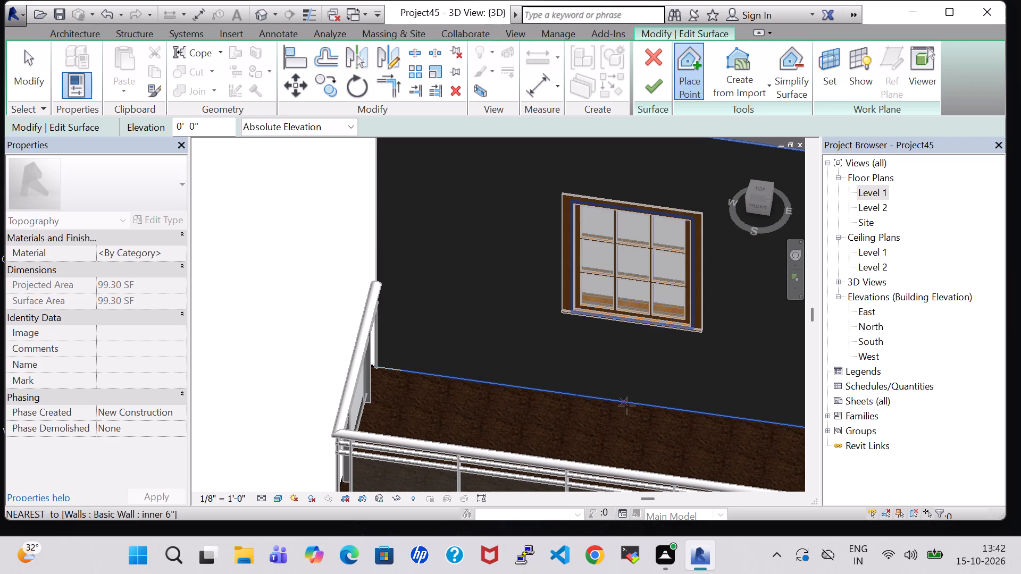
{"action": "left_click", "coordinate": [655, 90]}
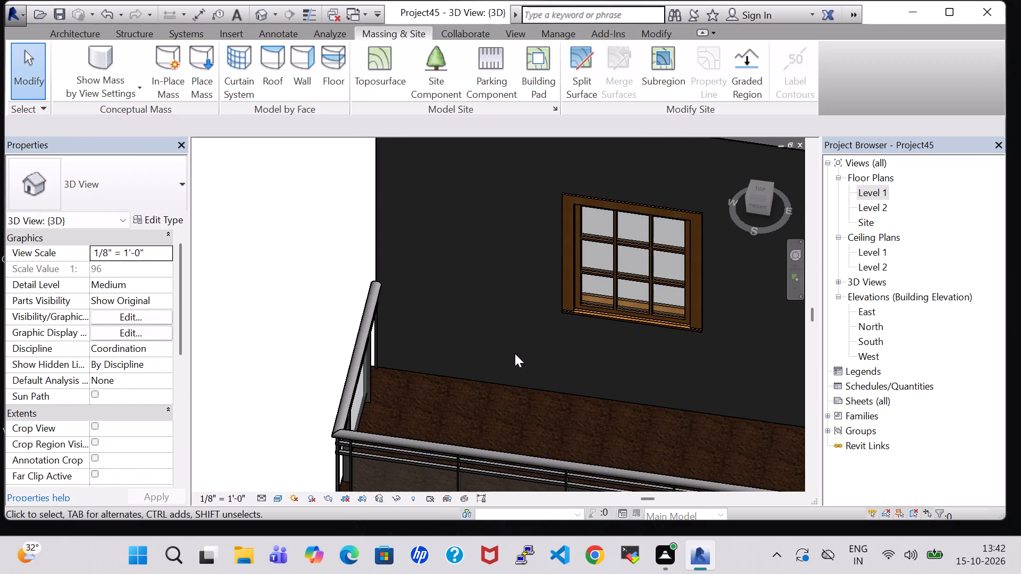
Examine the porch surface and glass railing in 3D from the front and both southern corners.
{"action": "middle_click_drag", "start_coordinate": [515, 353], "coordinate": [539, 246], "text": "shift"}
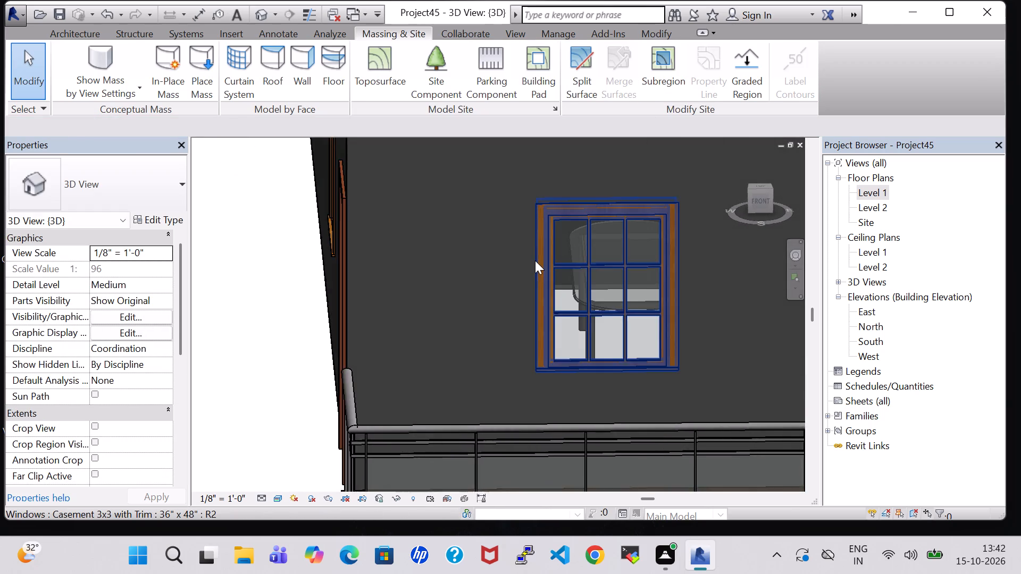
{"action": "scroll", "coordinate": [534, 268], "scroll_direction": "down", "scroll_amount": 9}
{"action": "middle_click_drag", "start_coordinate": [652, 370], "coordinate": [604, 438]}
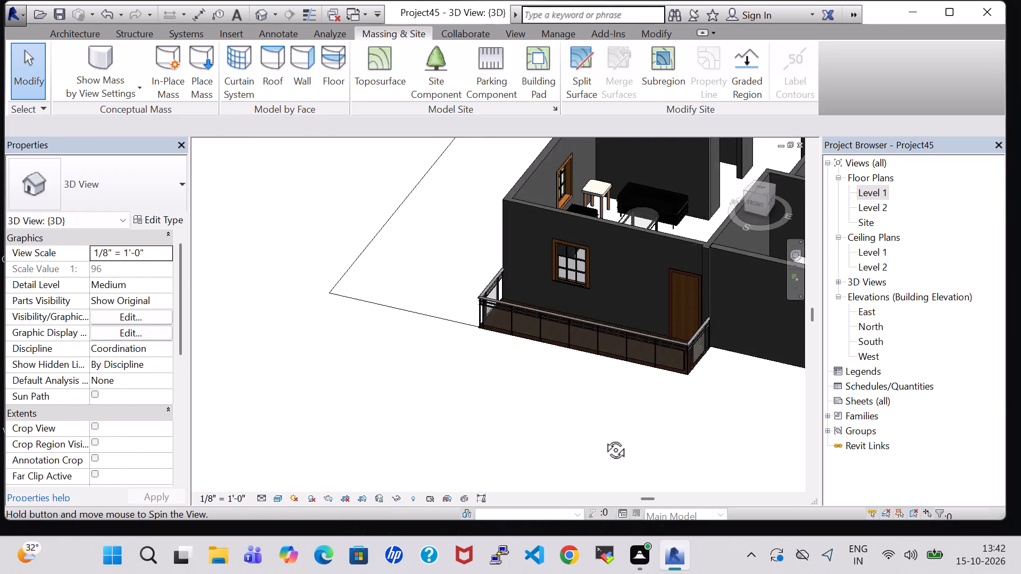
{"action": "middle_click_drag", "start_coordinate": [604, 438], "coordinate": [684, 436]}
{"action": "scroll", "coordinate": [680, 437], "scroll_direction": "up", "scroll_amount": 1, "text": "shift"}
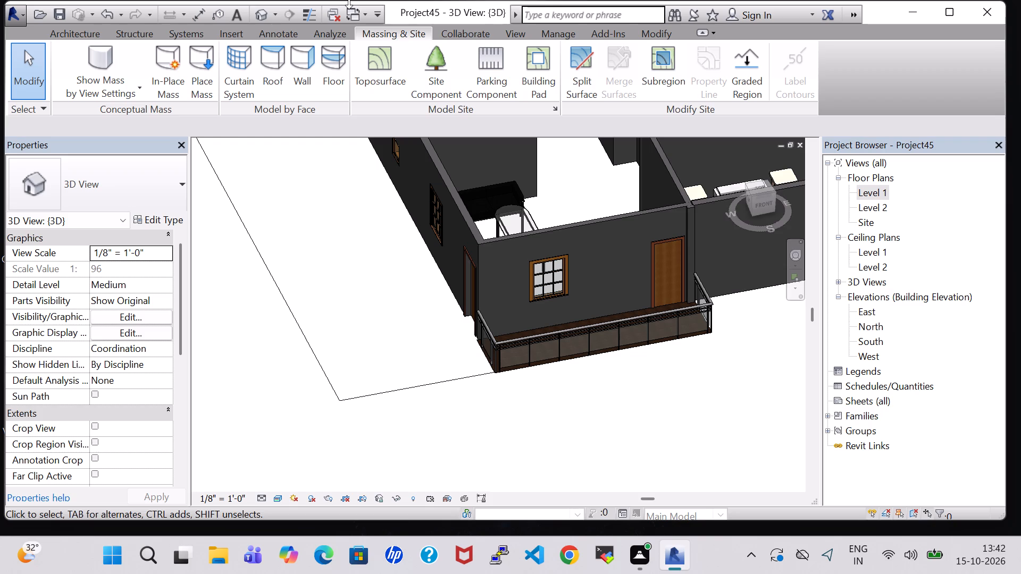
Load Seating-Auditorium into the Level 1 plan and place two 18" x 24" x 30" chairs about 8' 8" and 4' 2" from the porch's east edge.
{"action": "double_click", "coordinate": [872, 194]}
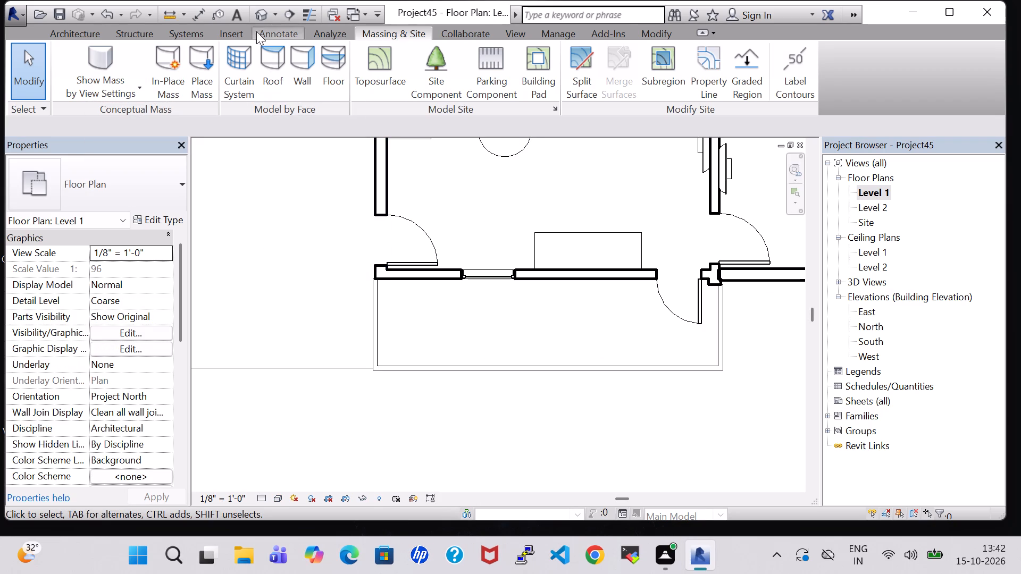
{"action": "left_click", "coordinate": [64, 33]}
{"action": "left_click", "coordinate": [168, 74]}
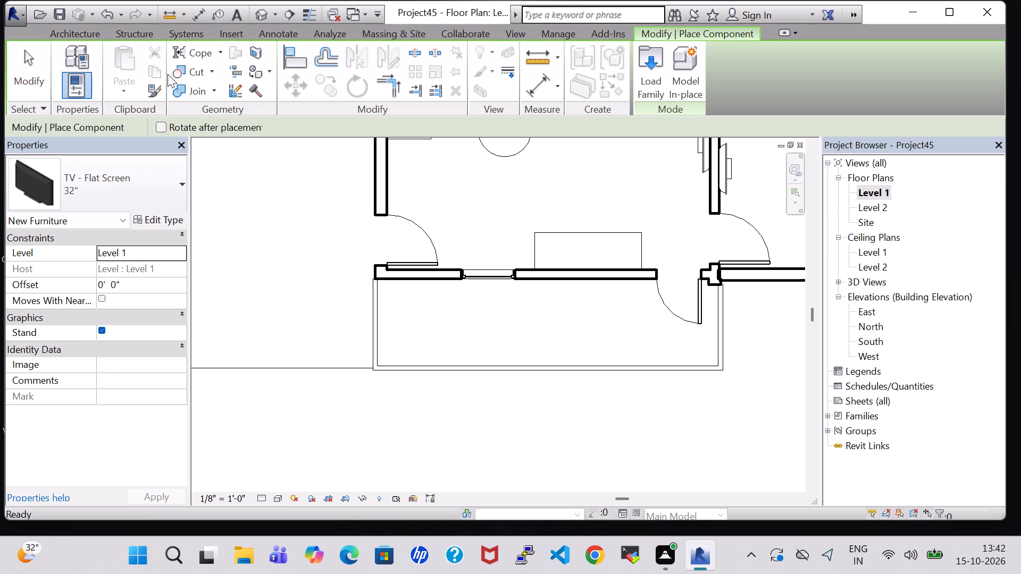
{"action": "left_click", "coordinate": [638, 66]}
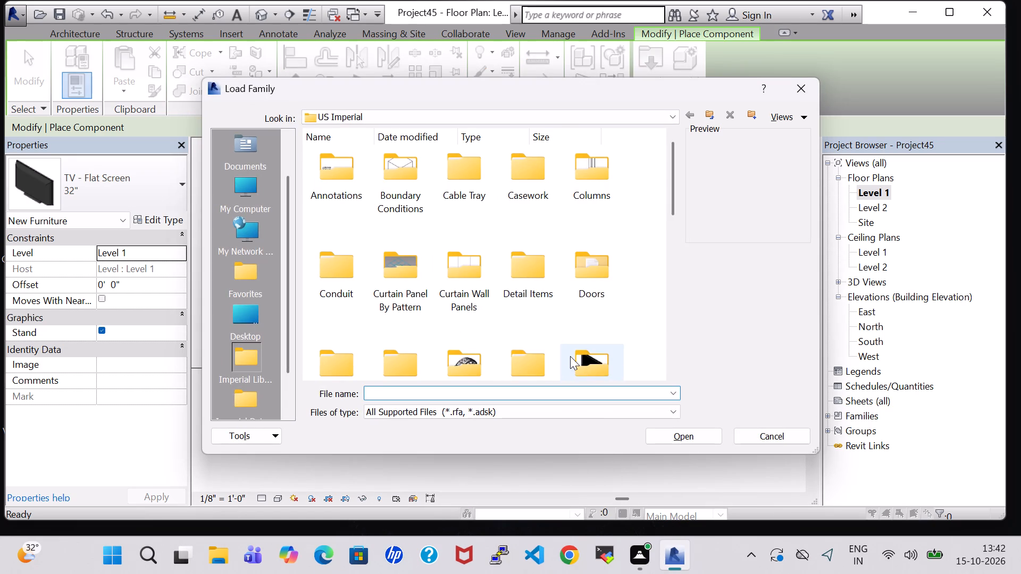
{"action": "double_click", "coordinate": [570, 356]}
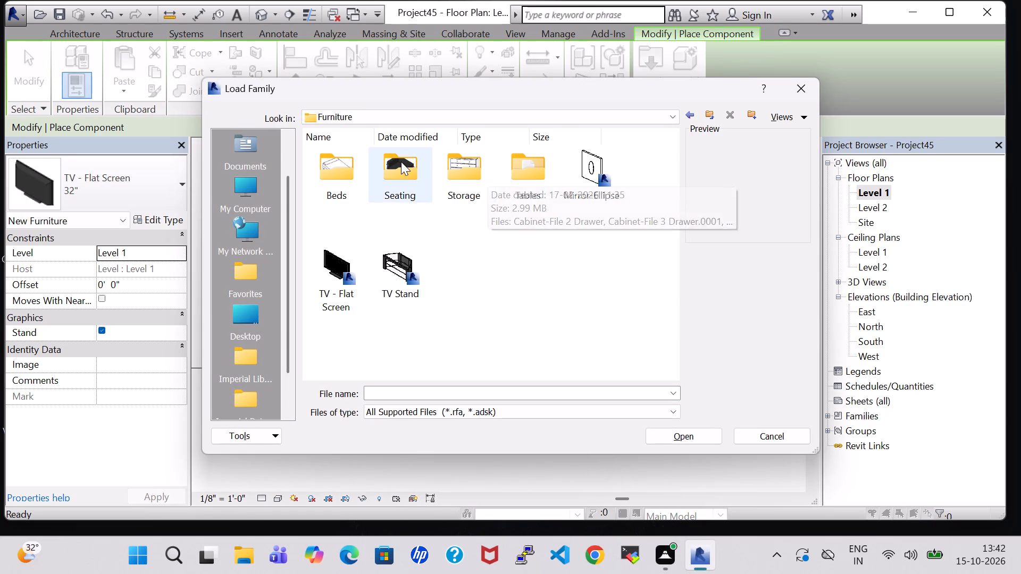
{"action": "double_click", "coordinate": [398, 162]}
{"action": "left_click", "coordinate": [347, 341]}
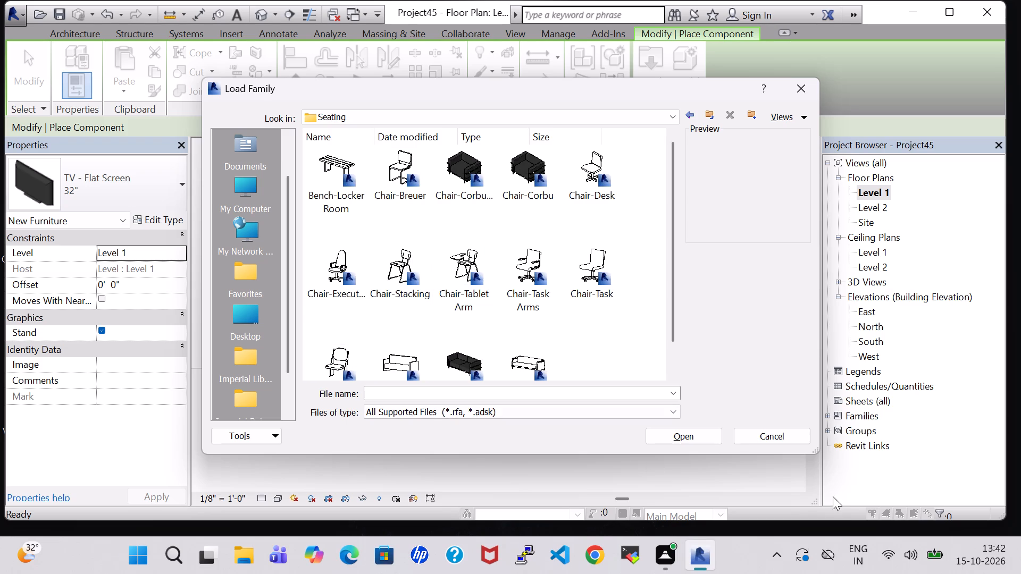
{"action": "left_click", "coordinate": [344, 351]}
{"action": "left_click", "coordinate": [679, 434]}
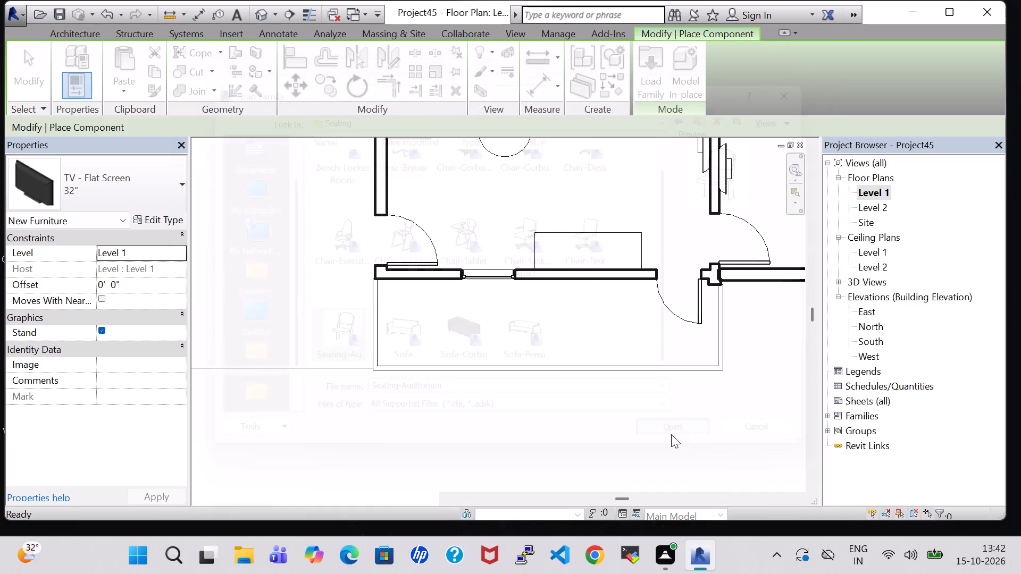
{"action": "left_click", "coordinate": [547, 329]}
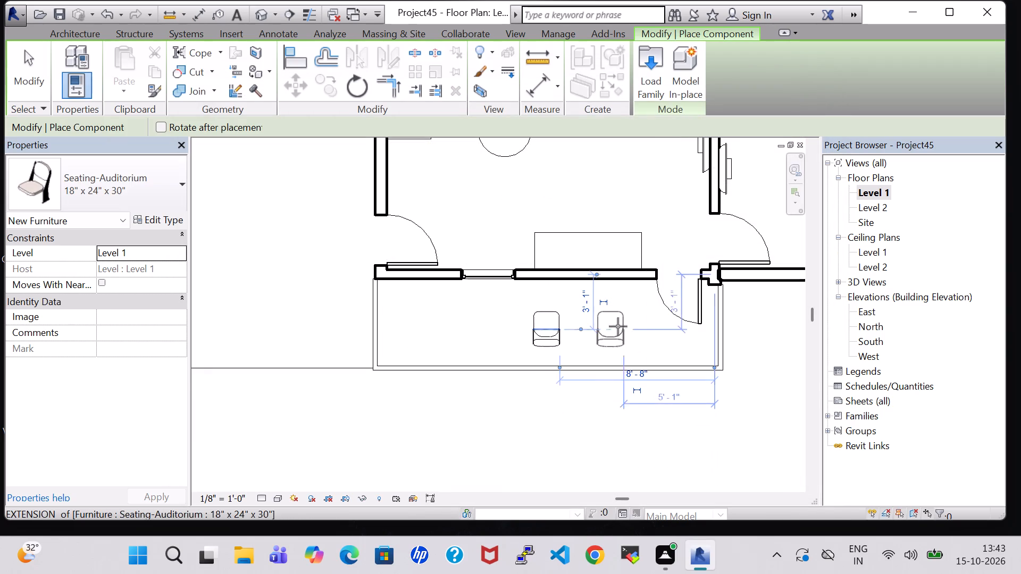
{"action": "left_click", "coordinate": [626, 326]}
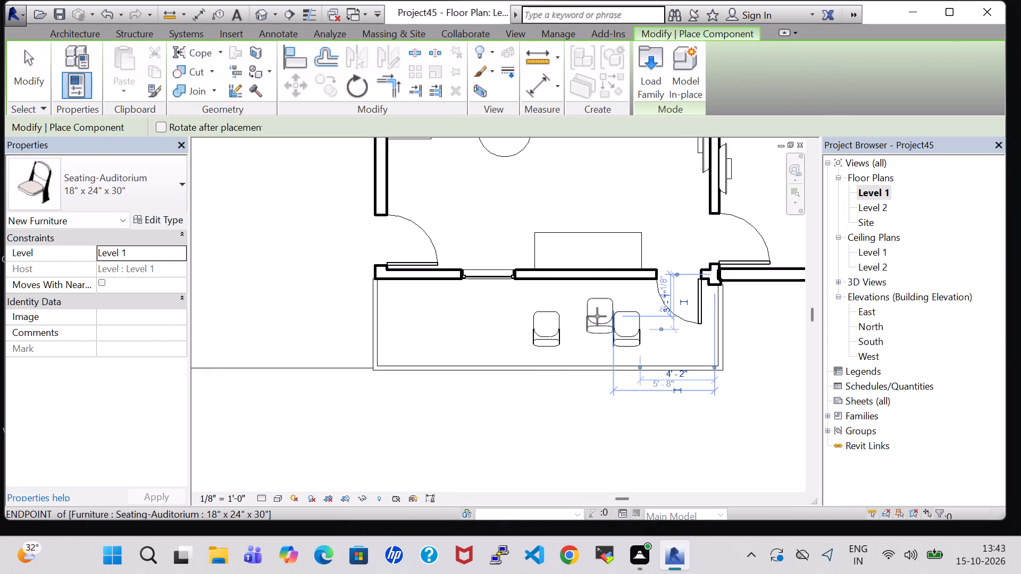
{"action": "key", "text": "Escape"}
{"action": "key", "text": "Escape"}
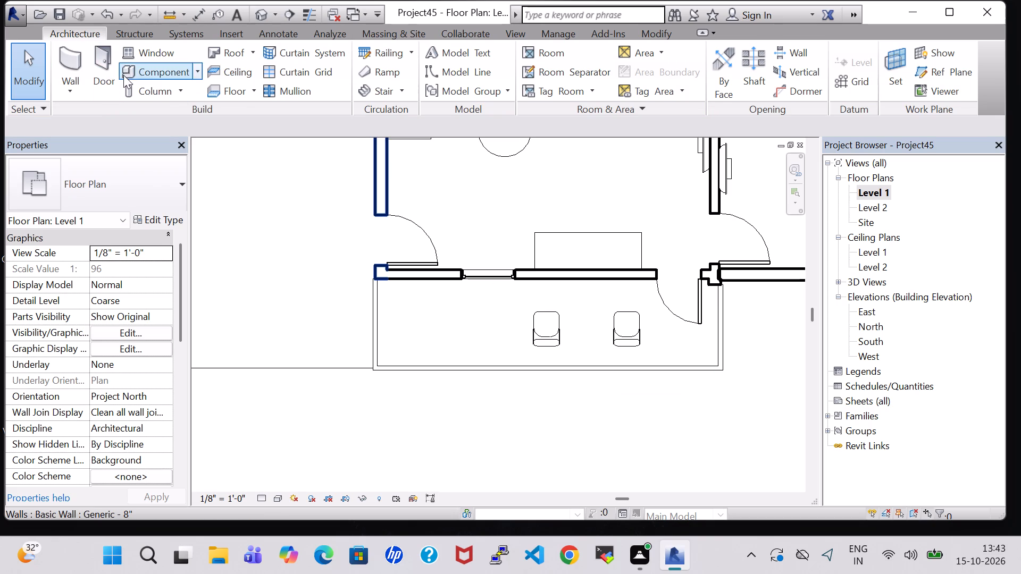
Load RPC Tree - Conifer and place a Chinese Juniper - 7' at the porch's west end, about 2' 10" from the house wall.
{"action": "left_click", "coordinate": [163, 75]}
{"action": "left_click", "coordinate": [646, 83]}
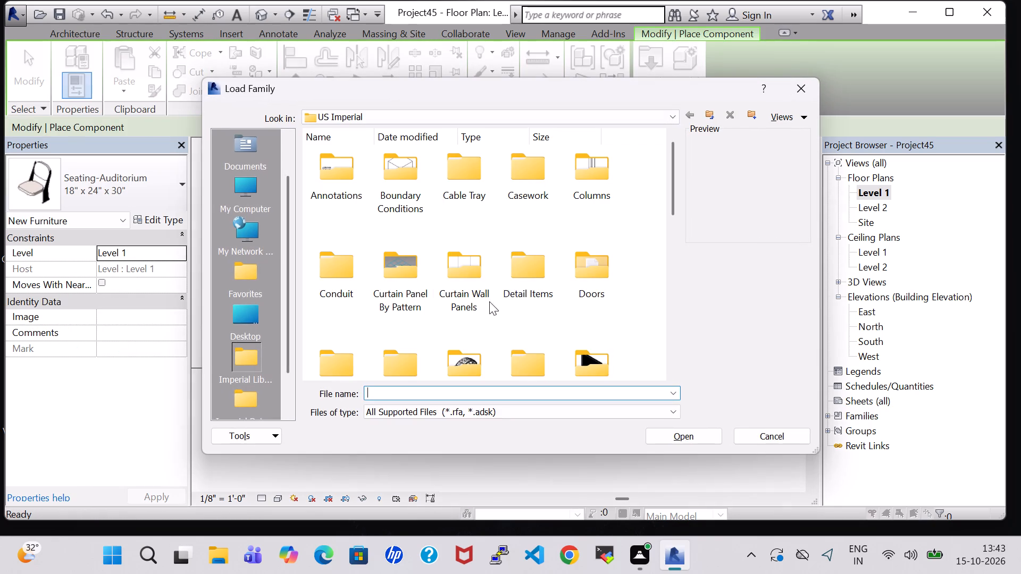
{"action": "left_click", "coordinate": [465, 361]}
{"action": "key", "text": "p"}
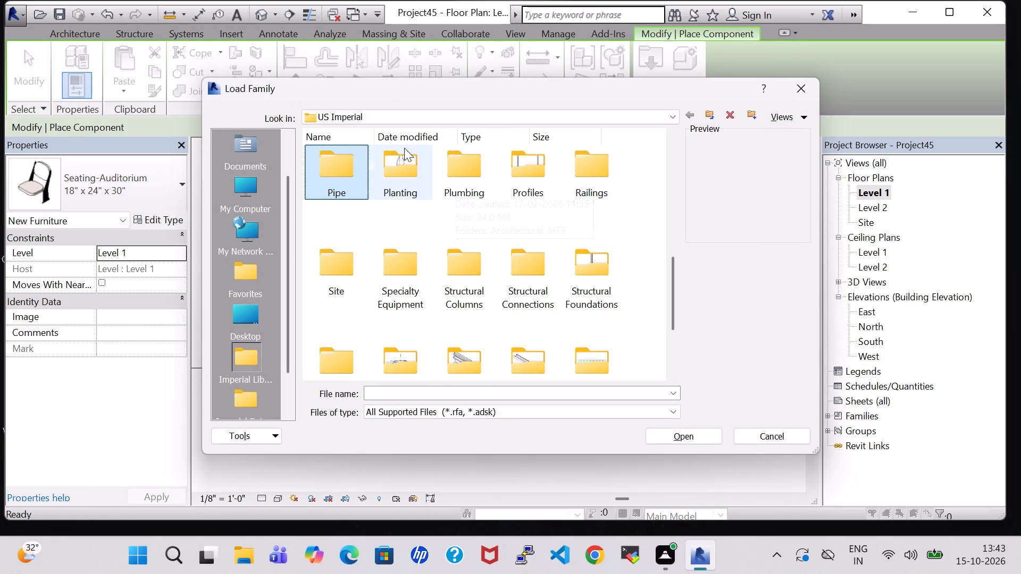
{"action": "double_click", "coordinate": [401, 171]}
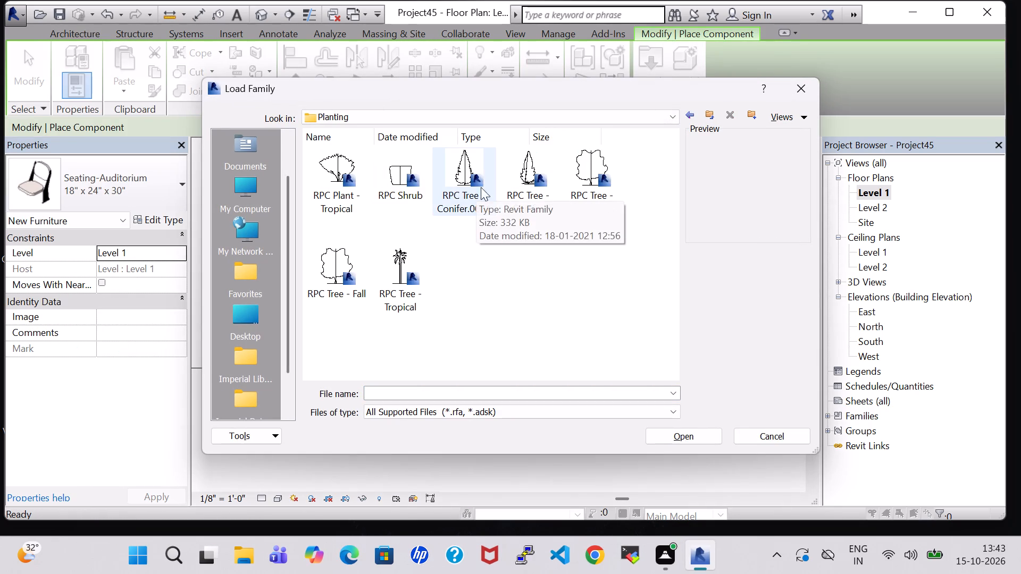
{"action": "left_click", "coordinate": [531, 192]}
{"action": "left_click", "coordinate": [652, 428]}
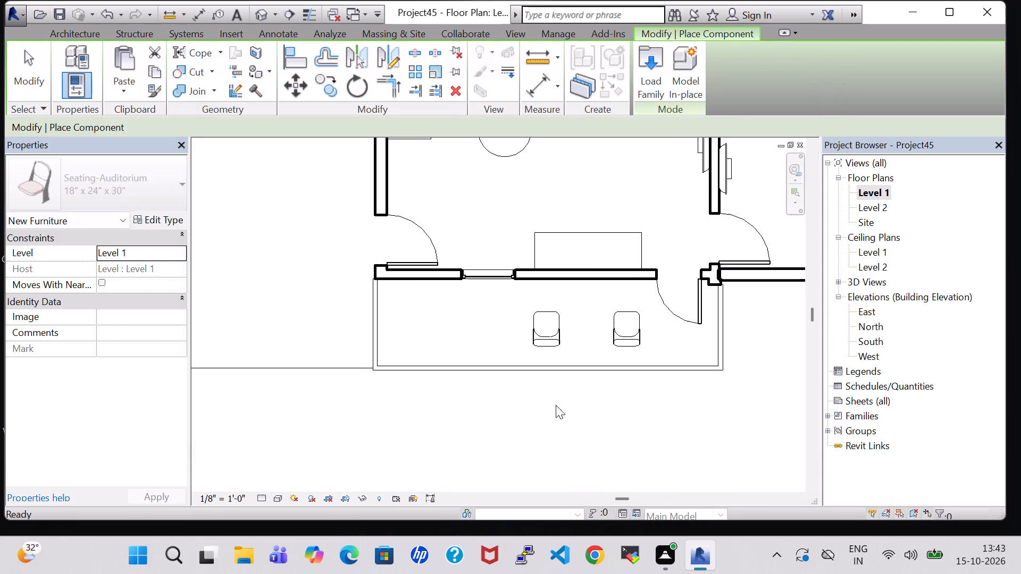
{"action": "left_click", "coordinate": [408, 325]}
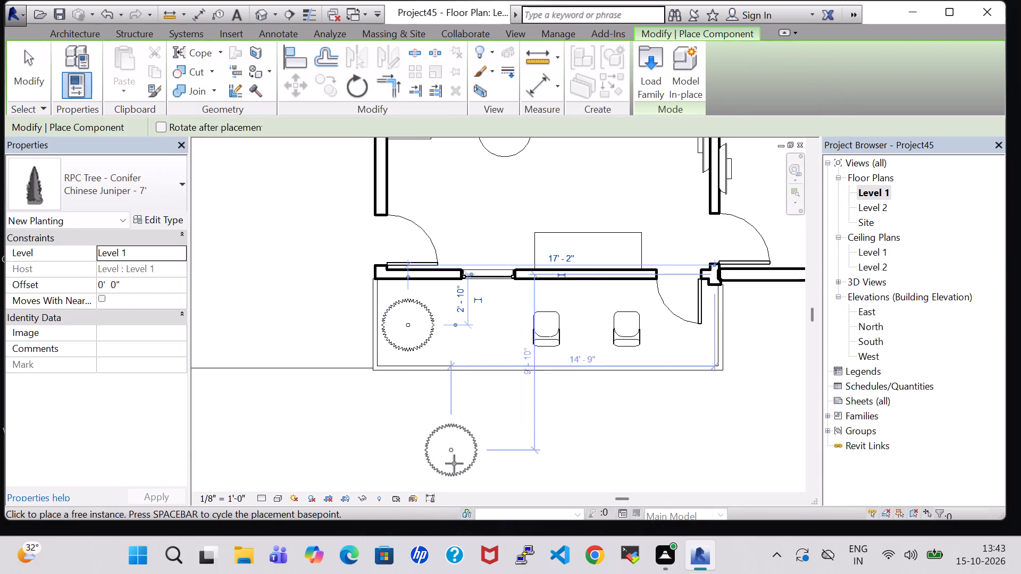
{"action": "key", "text": "Escape"}
{"action": "key", "text": "Escape"}
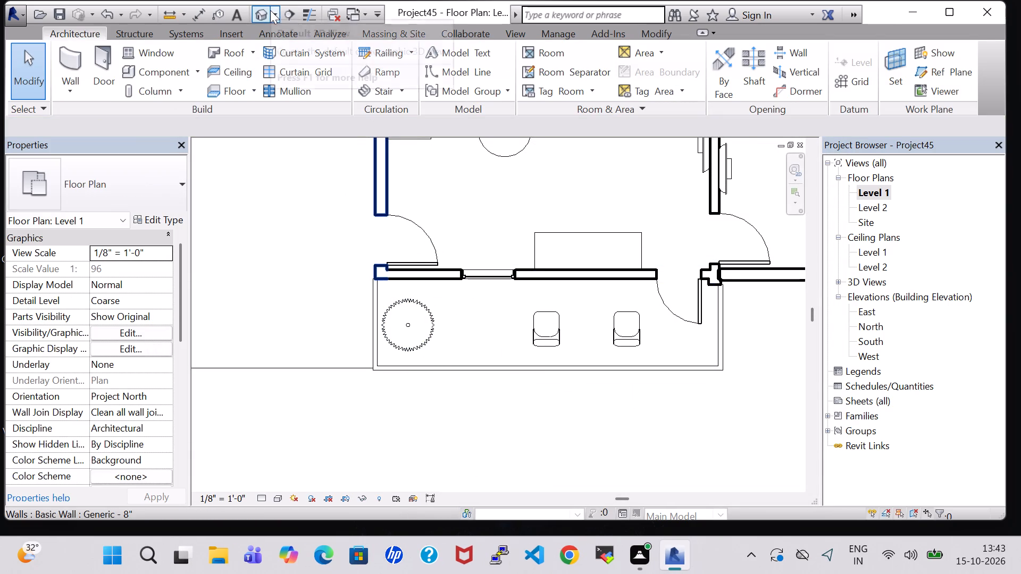
In the 3D view, rotate each of the two porch chairs 180° to face the railing.
{"action": "left_click", "coordinate": [260, 10]}
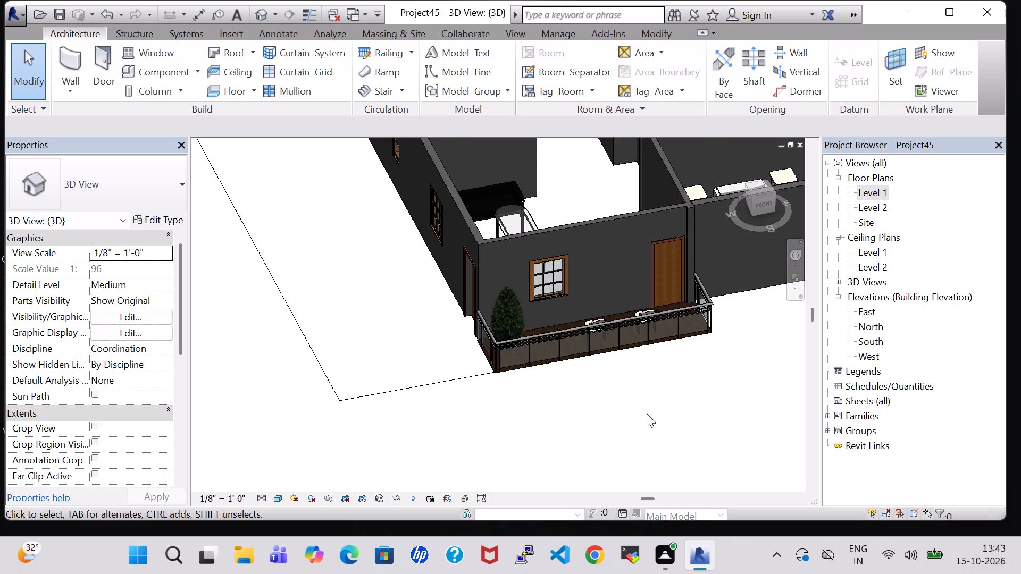
{"action": "middle_click_drag", "start_coordinate": [646, 413], "coordinate": [590, 391]}
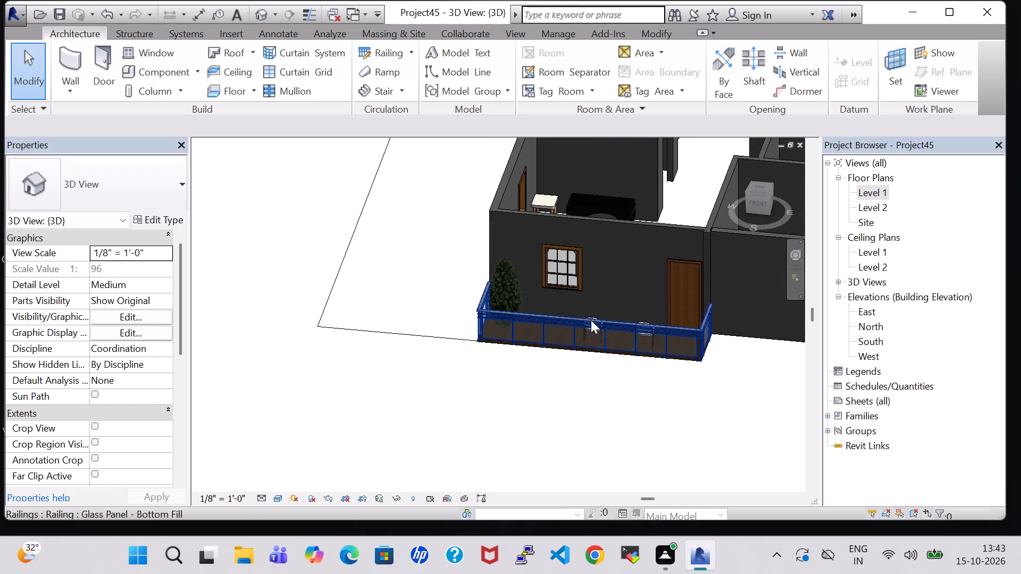
{"action": "scroll", "coordinate": [591, 314], "scroll_direction": "up", "scroll_amount": 7}
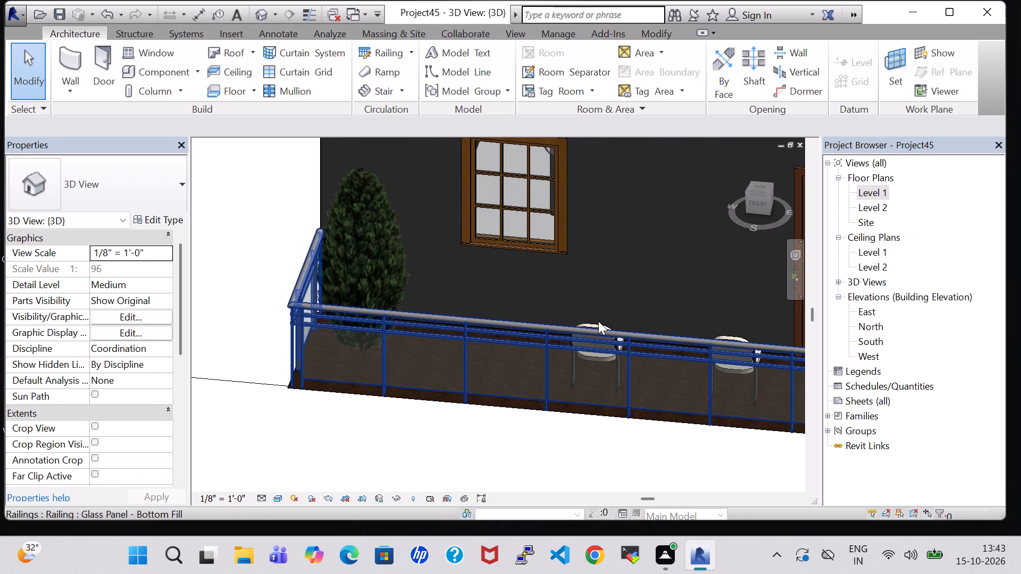
{"action": "scroll", "coordinate": [598, 321], "scroll_direction": "up", "scroll_amount": 8}
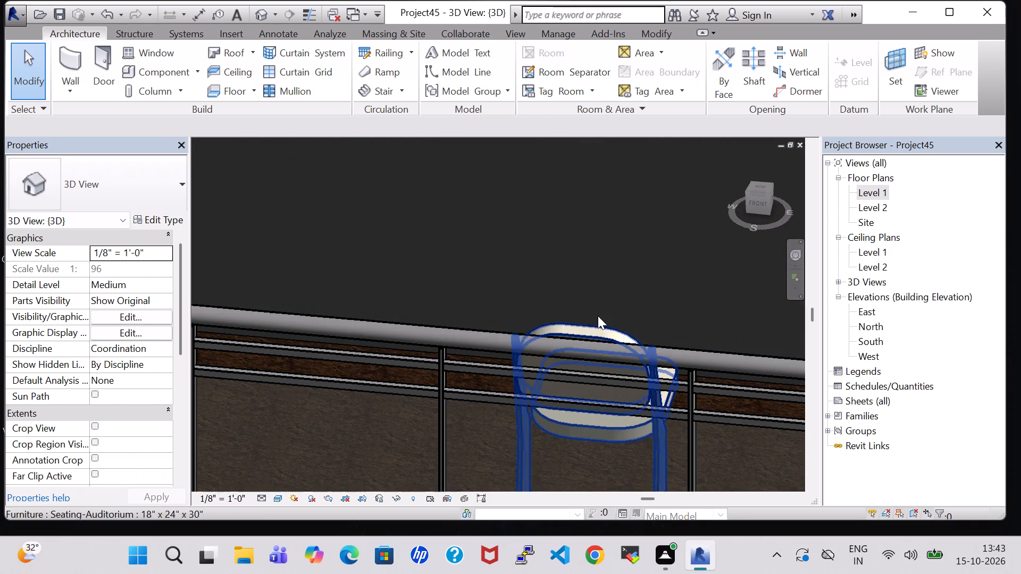
{"action": "left_click", "coordinate": [598, 325]}
{"action": "key", "text": "space"}
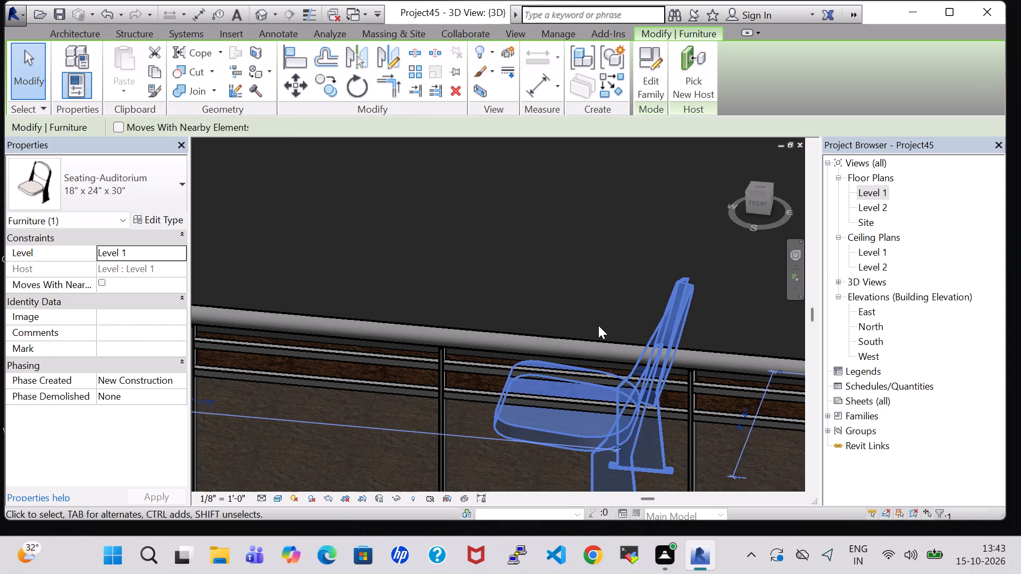
{"action": "key", "text": "space"}
{"action": "scroll", "coordinate": [535, 249], "scroll_direction": "down", "scroll_amount": 14}
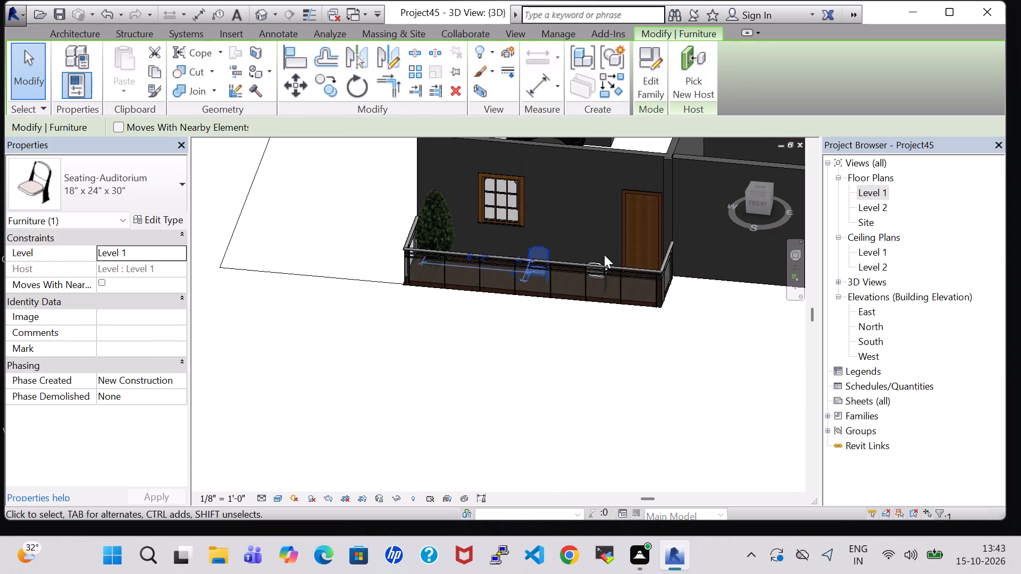
{"action": "scroll", "coordinate": [604, 263], "scroll_direction": "up", "scroll_amount": 9}
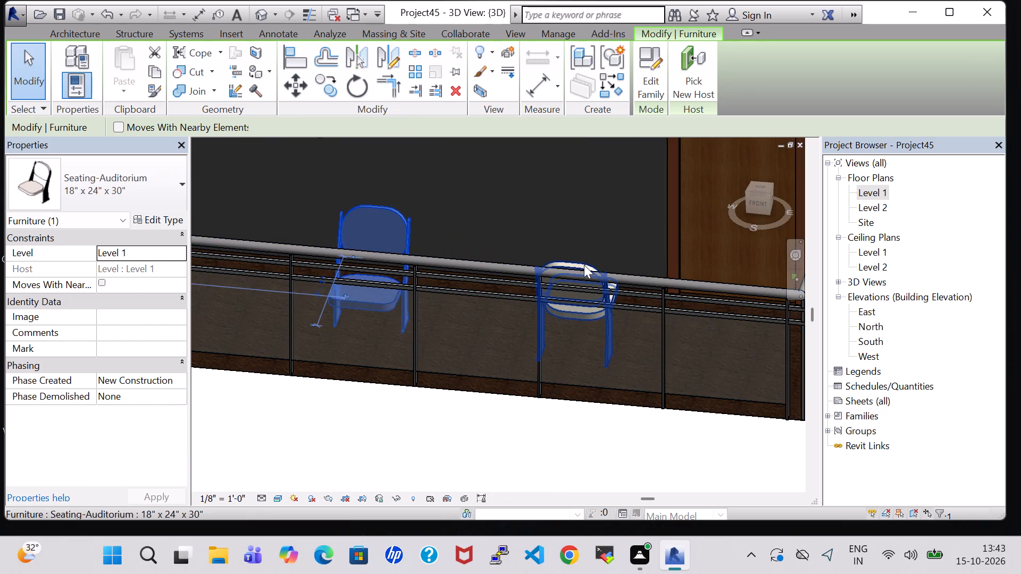
{"action": "left_click", "coordinate": [582, 261]}
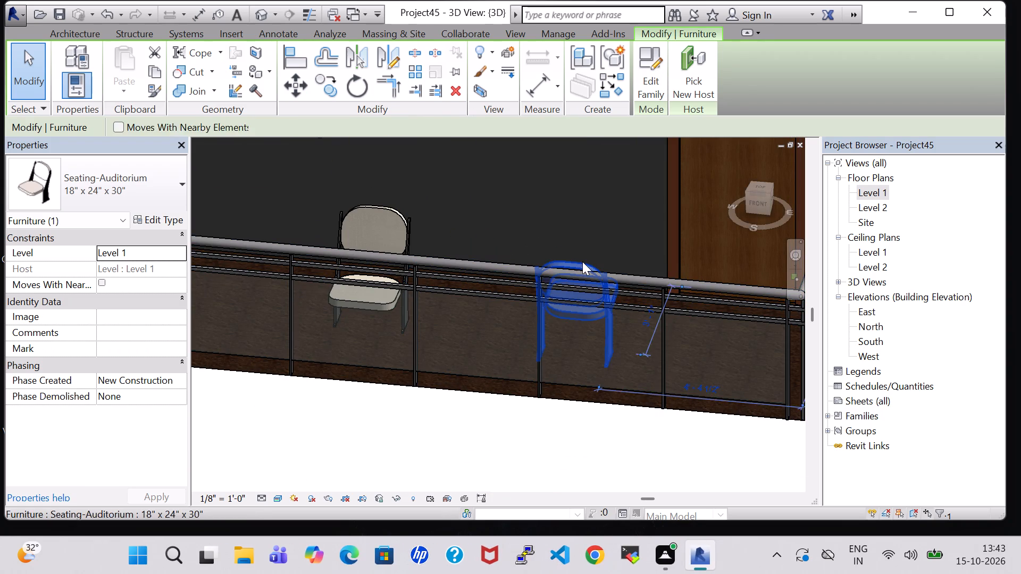
{"action": "key", "text": "space"}
{"action": "key", "text": "space"}
{"action": "left_click", "coordinate": [566, 432]}
Nudge the west porch chair west to about 10' 8" from the porch's east edge and rotate it 90° to face east.
{"action": "scroll", "coordinate": [556, 404], "scroll_direction": "down", "scroll_amount": 4}
{"action": "left_click", "coordinate": [462, 292]}
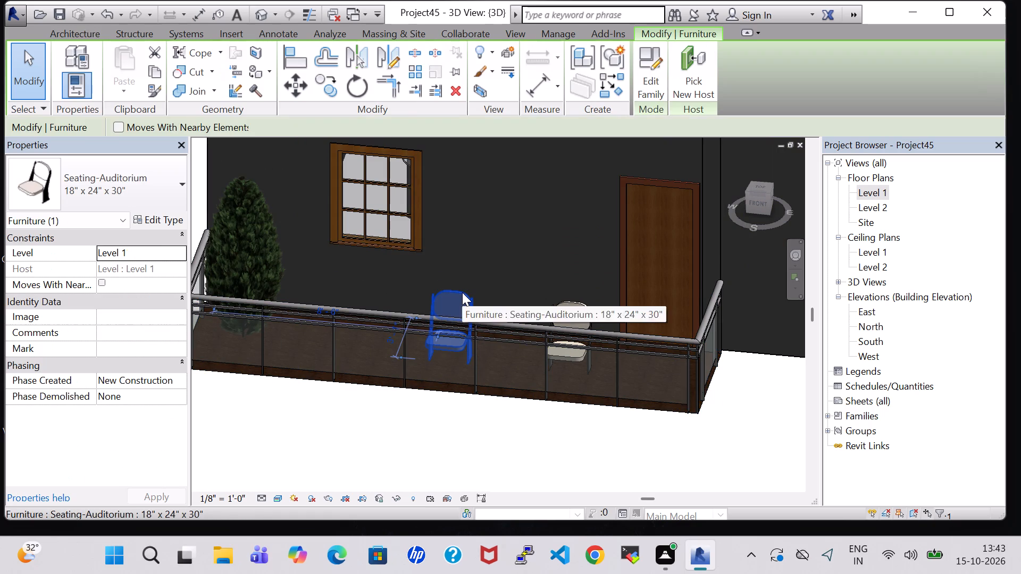
{"action": "key", "text": "Left"}
{"action": "key", "text": "Left"}
{"action": "key", "text": "Left"}
{"action": "key", "text": "Left"}
{"action": "key", "text": "Left"}
{"action": "key", "text": "Left"}
{"action": "key", "text": "Left"}
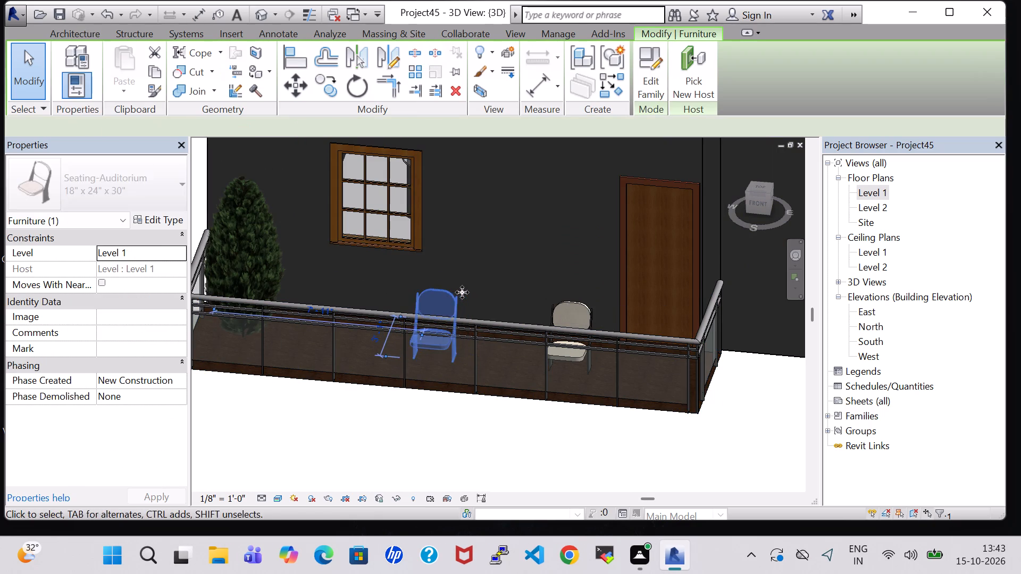
{"action": "key", "text": "Left"}
{"action": "key", "text": "Left"}
{"action": "key", "text": "Left"}
{"action": "key", "text": "Left"}
{"action": "key", "text": "Left"}
{"action": "key", "text": "Left"}
{"action": "key", "text": "Left"}
{"action": "key", "text": "Left"}
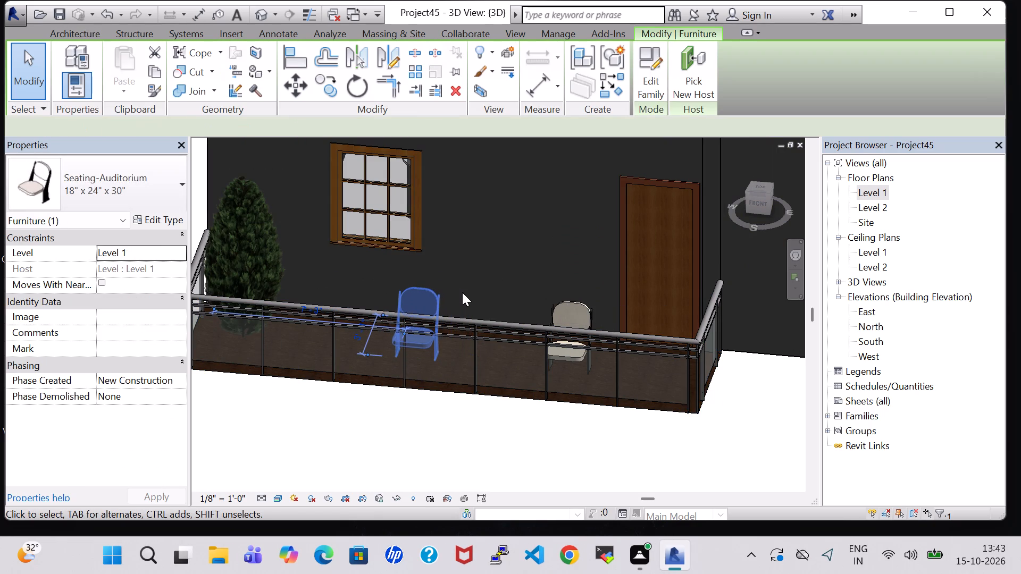
{"action": "key", "text": "space"}
{"action": "left_click", "coordinate": [566, 311]}
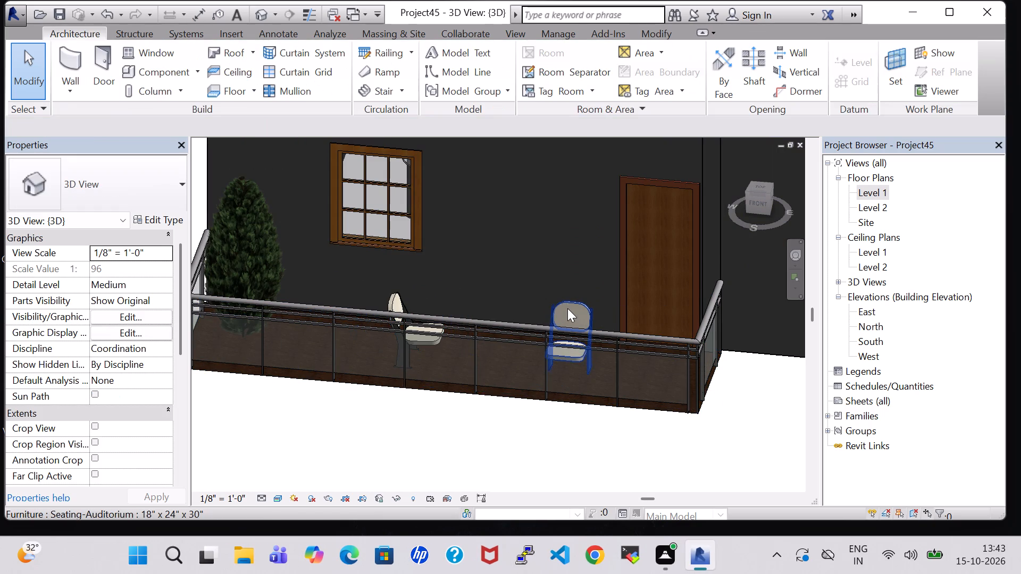
Rotate the east porch chair 270° to face the west chair.
{"action": "left_click", "coordinate": [567, 308]}
{"action": "key", "text": "space"}
{"action": "key", "text": "space"}
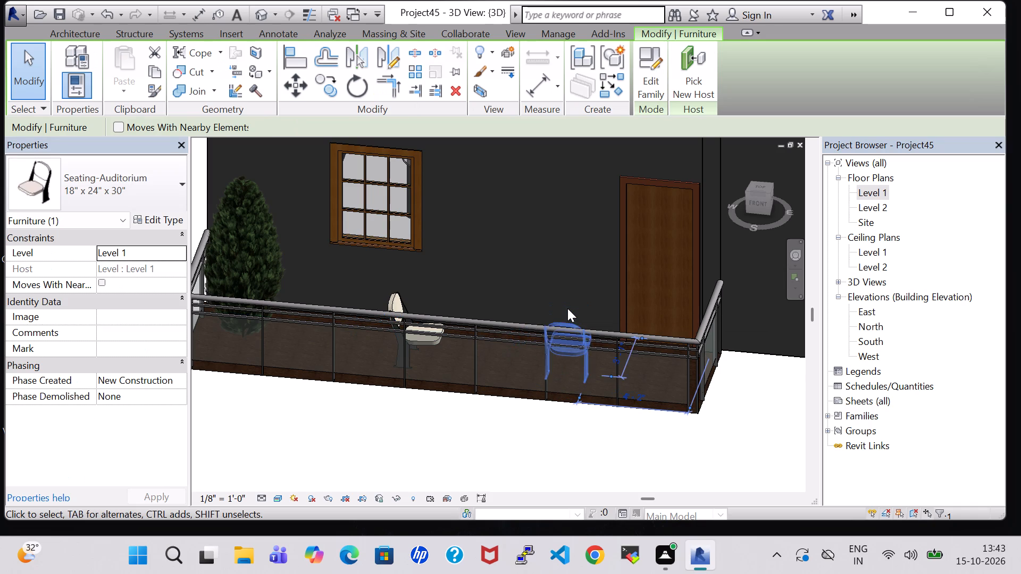
{"action": "key", "text": "space"}
{"action": "left_click", "coordinate": [546, 422]}
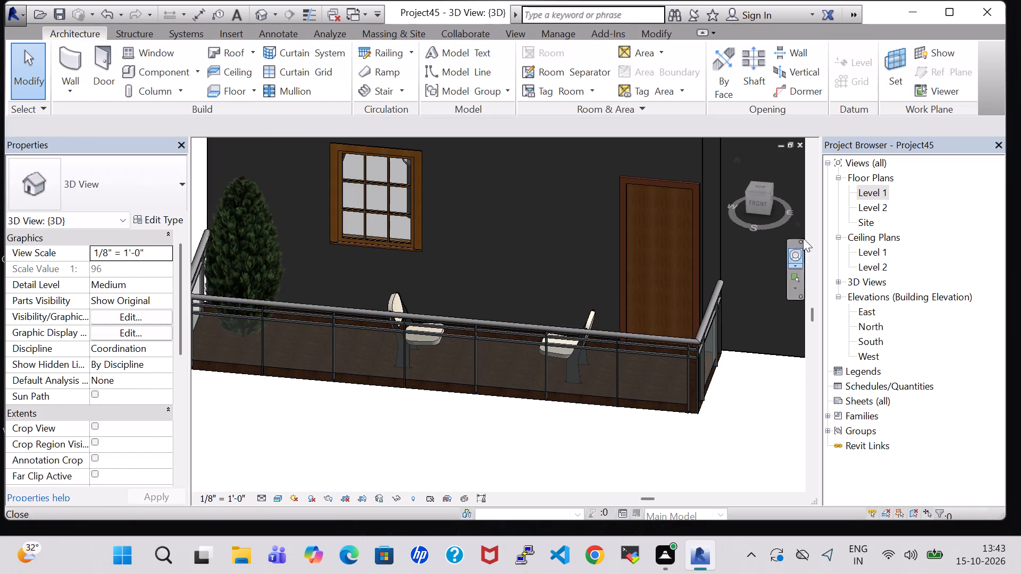
In the Level 1 plan, nudge the west porch chair six increments farther west, toward the juniper.
{"action": "double_click", "coordinate": [864, 194]}
{"action": "scroll", "coordinate": [718, 237], "scroll_direction": "down", "scroll_amount": 1}
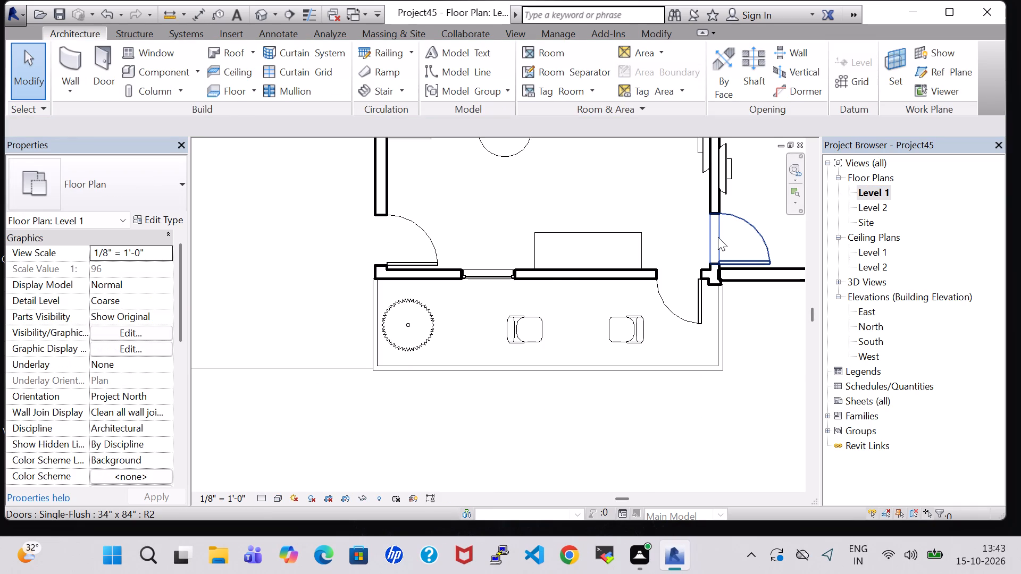
{"action": "scroll", "coordinate": [718, 237], "scroll_direction": "down", "scroll_amount": 2}
{"action": "middle_click_drag", "start_coordinate": [621, 188], "coordinate": [605, 277]}
{"action": "left_click", "coordinate": [576, 382]}
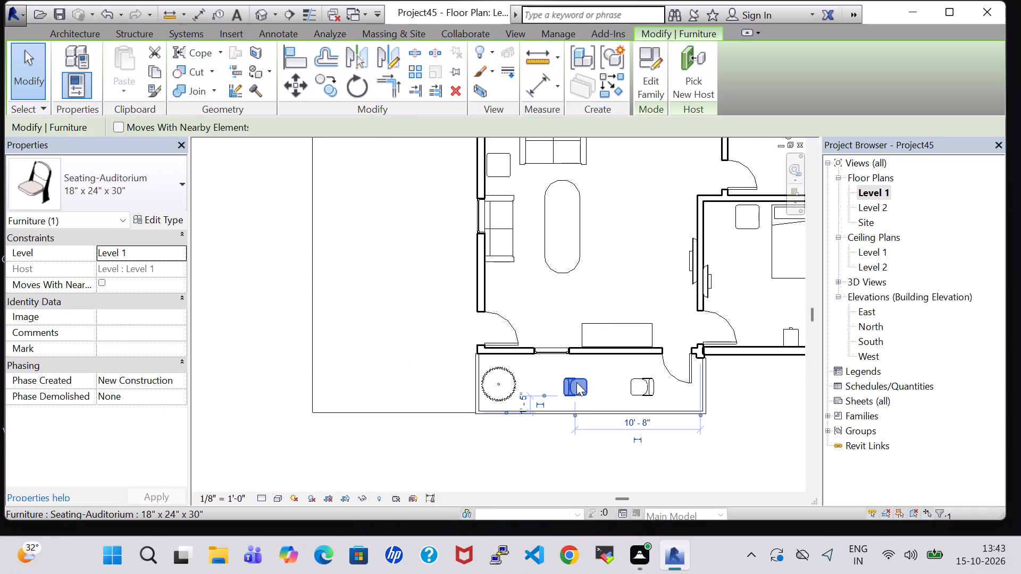
{"action": "key", "text": "Left"}
{"action": "key", "text": "Left"}
{"action": "key", "text": "Left"}
{"action": "key", "text": "Left"}
{"action": "key", "text": "Left"}
{"action": "key", "text": "Left"}
{"action": "left_click", "coordinate": [746, 409]}
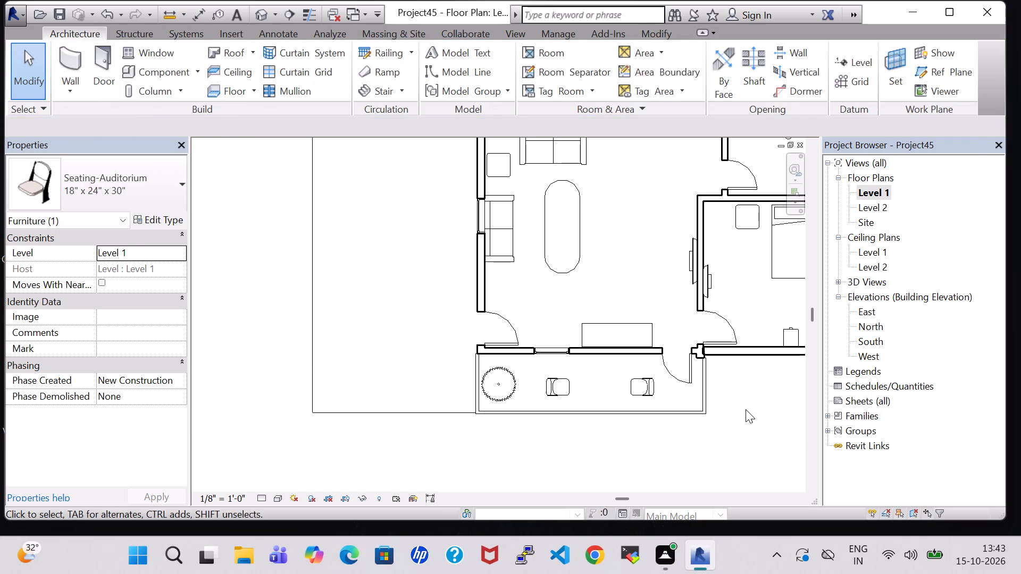
Load Table-Coffee and place a 24" x 24" x 24" table between the porch chairs, about 8' 8" from the porch's east edge.
{"action": "left_click", "coordinate": [163, 76]}
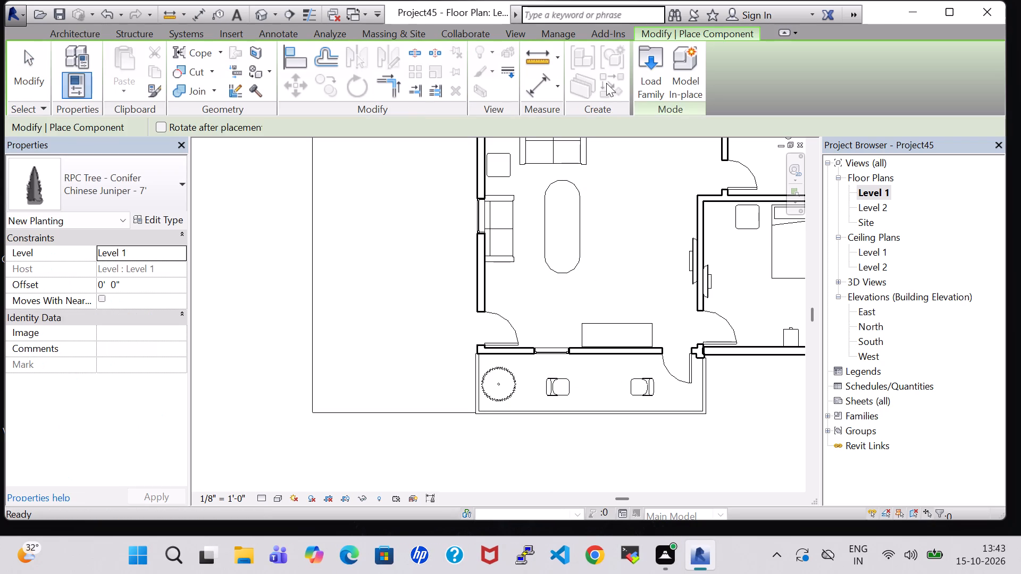
{"action": "left_click", "coordinate": [641, 66]}
{"action": "left_click", "coordinate": [618, 367]}
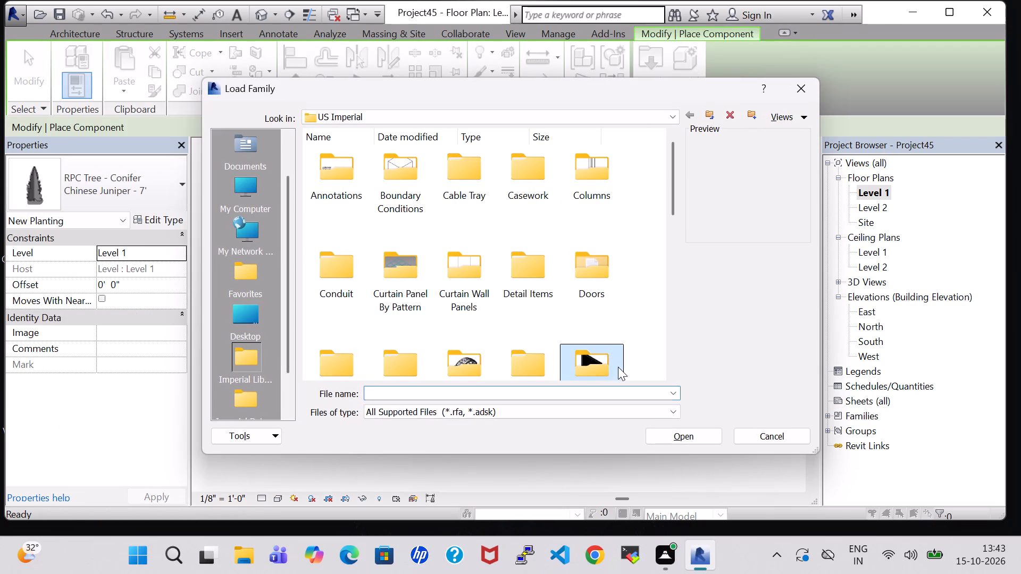
{"action": "double_click", "coordinate": [609, 364]}
{"action": "double_click", "coordinate": [537, 156]}
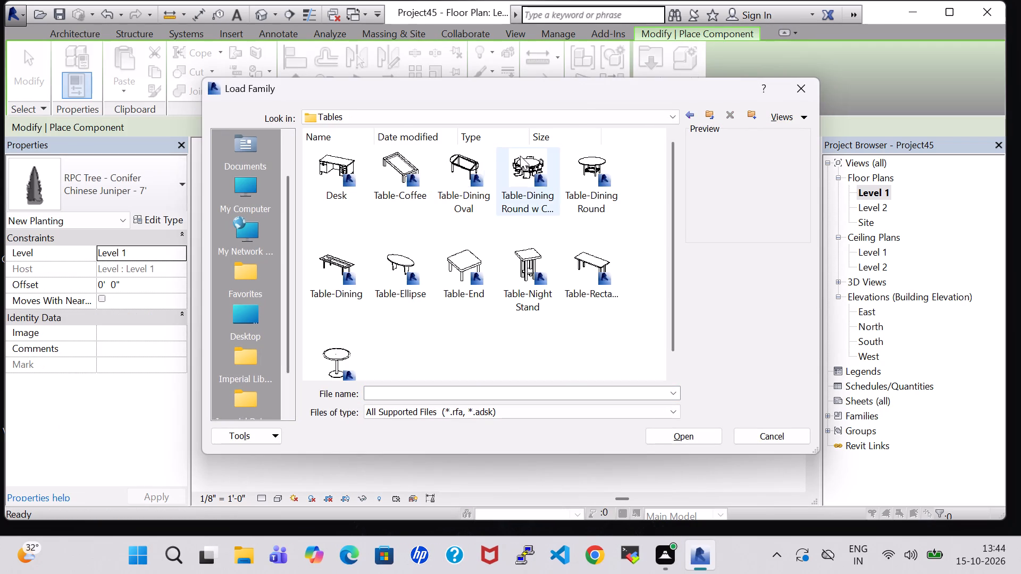
{"action": "left_click", "coordinate": [408, 185]}
{"action": "left_click", "coordinate": [696, 428]}
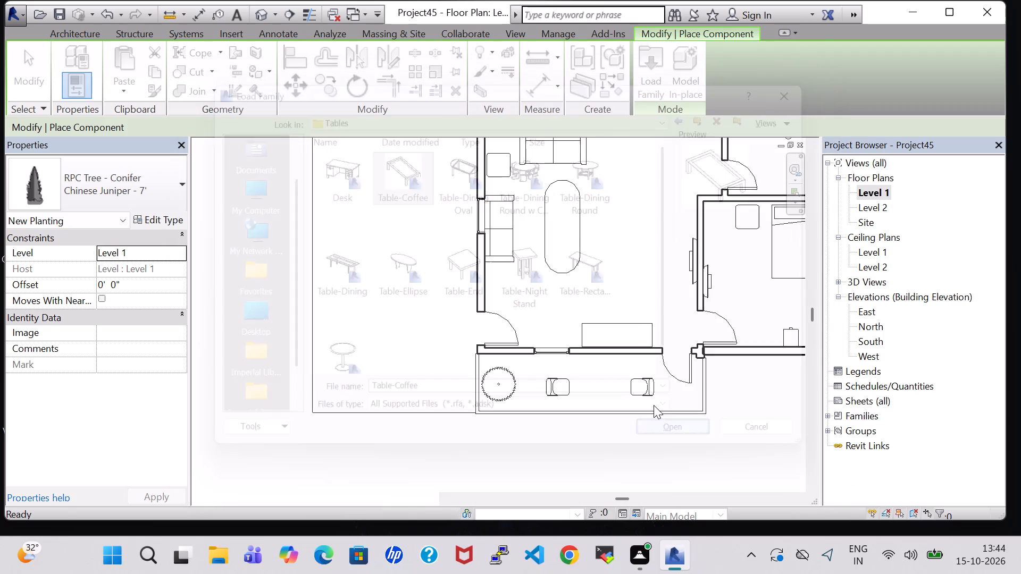
{"action": "left_click", "coordinate": [599, 388]}
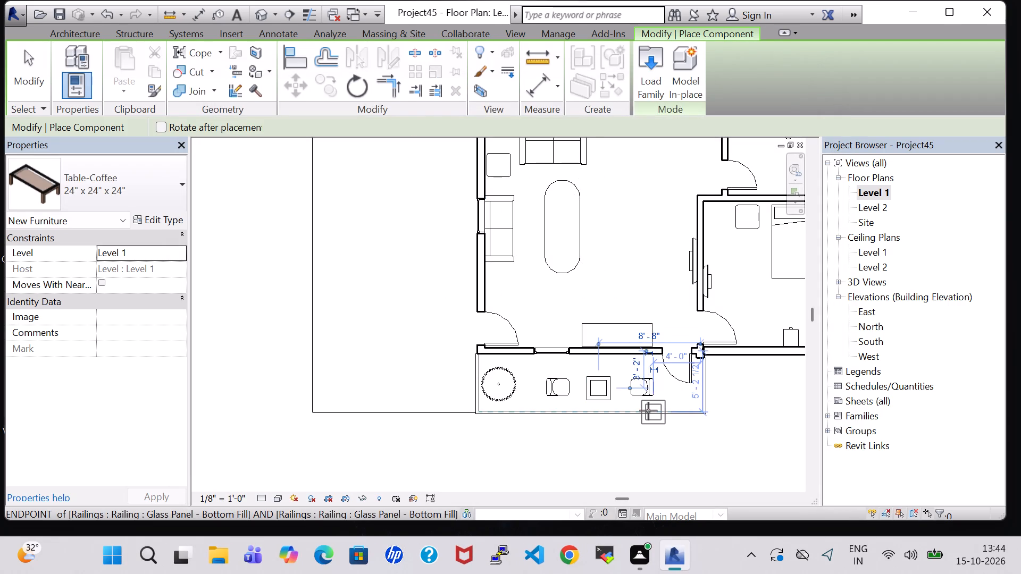
{"action": "key", "text": "Escape"}
{"action": "key", "text": "Escape"}
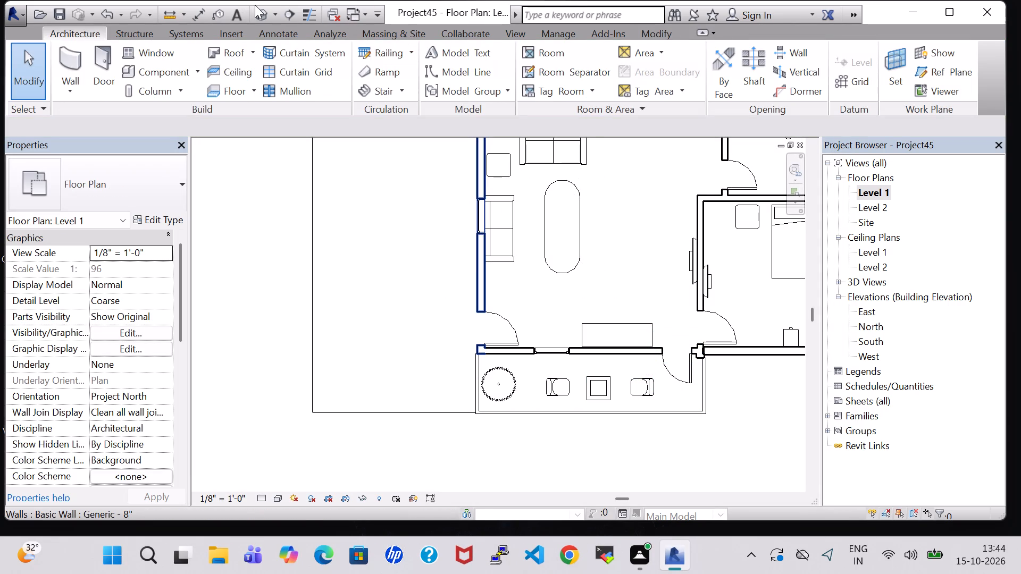
In the 3D view, nudge the east porch chair two increments west, closer to the coffee table.
{"action": "left_click", "coordinate": [255, 5]}
{"action": "left_click", "coordinate": [255, 9]}
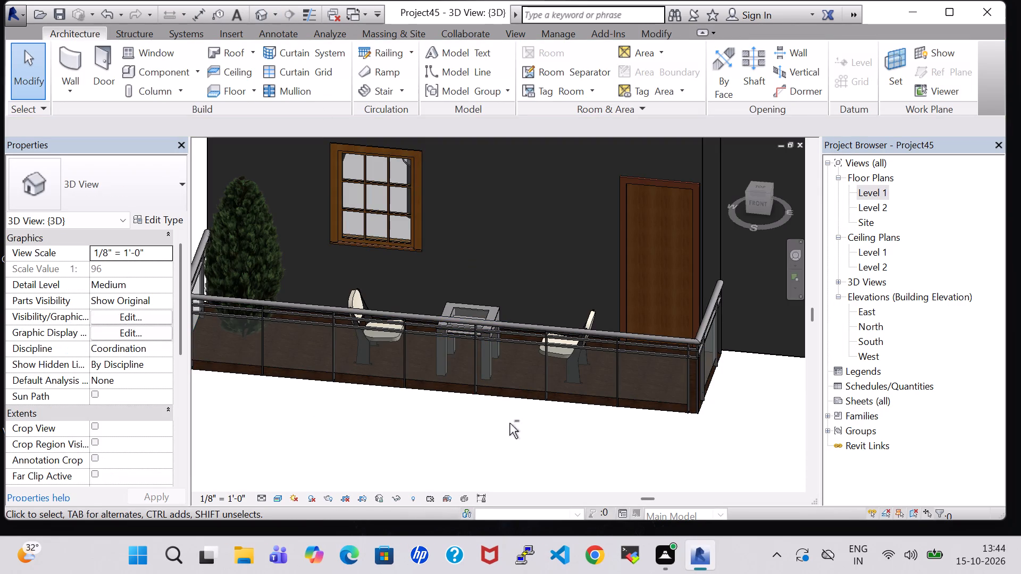
{"action": "middle_click_drag", "start_coordinate": [509, 423], "coordinate": [524, 397], "text": "shift"}
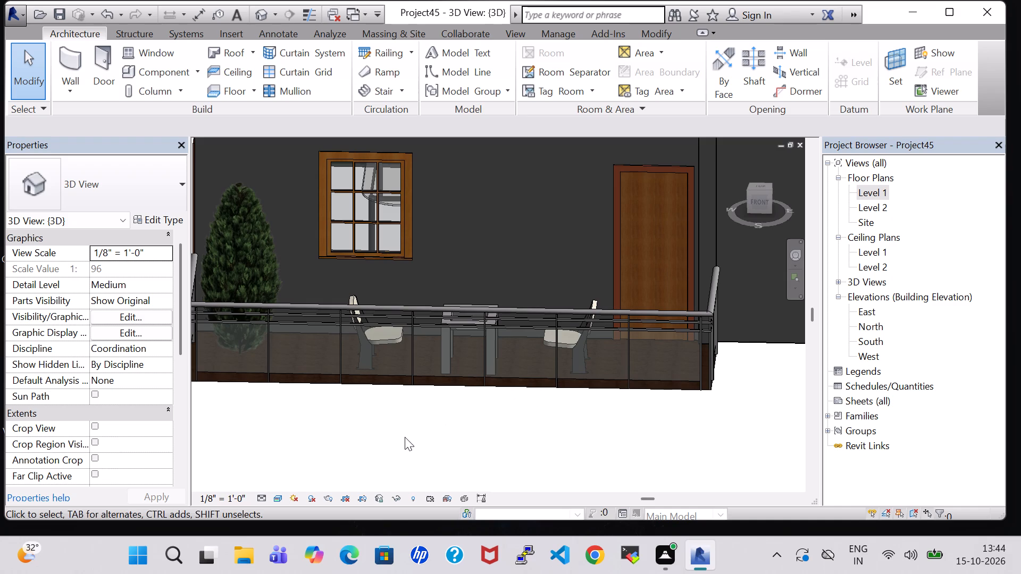
{"action": "scroll", "coordinate": [405, 429], "scroll_direction": "down", "scroll_amount": 4}
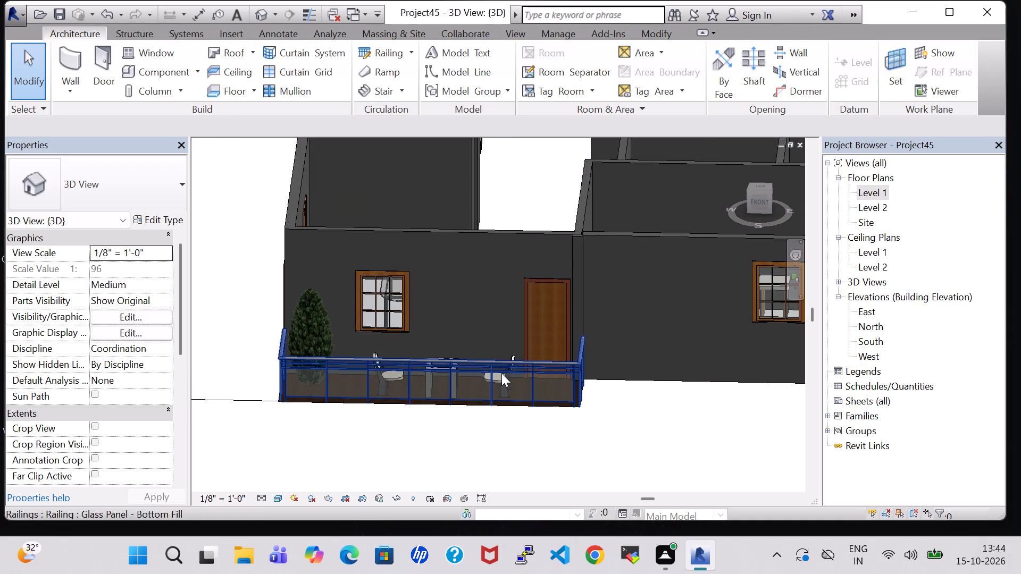
{"action": "left_click", "coordinate": [504, 386]}
{"action": "key", "text": "Left"}
{"action": "key", "text": "Left"}
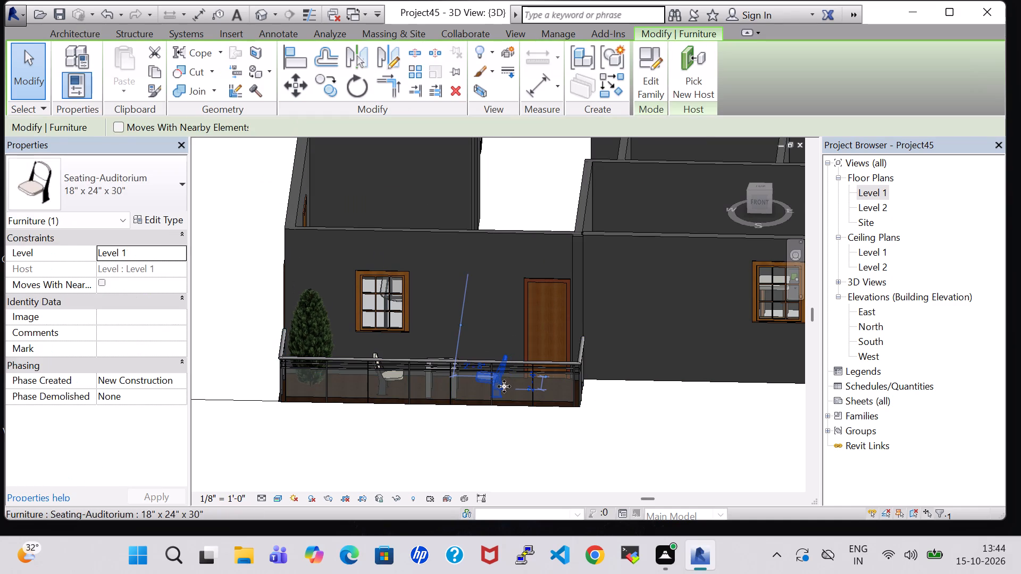
{"action": "left_click", "coordinate": [471, 440]}
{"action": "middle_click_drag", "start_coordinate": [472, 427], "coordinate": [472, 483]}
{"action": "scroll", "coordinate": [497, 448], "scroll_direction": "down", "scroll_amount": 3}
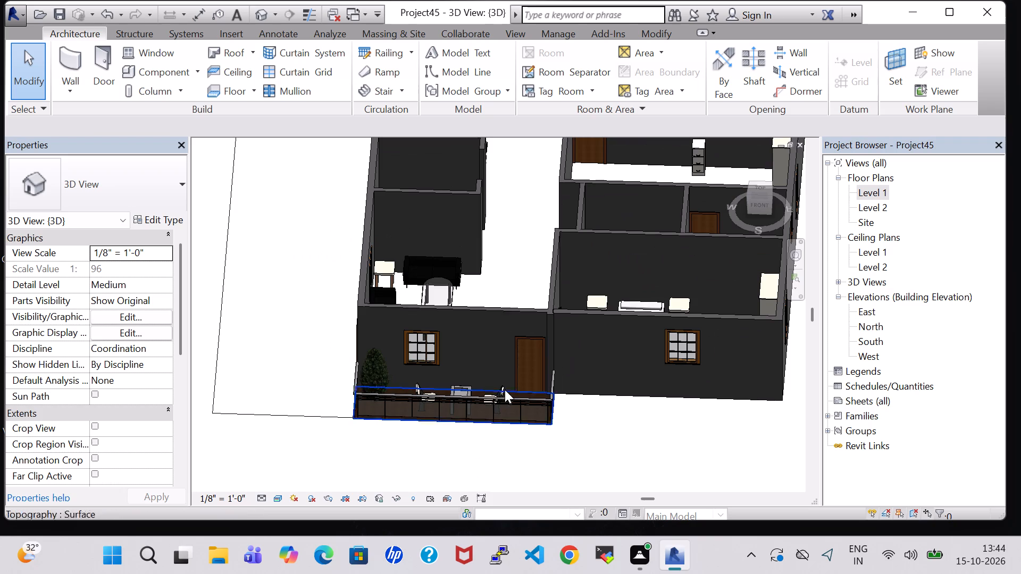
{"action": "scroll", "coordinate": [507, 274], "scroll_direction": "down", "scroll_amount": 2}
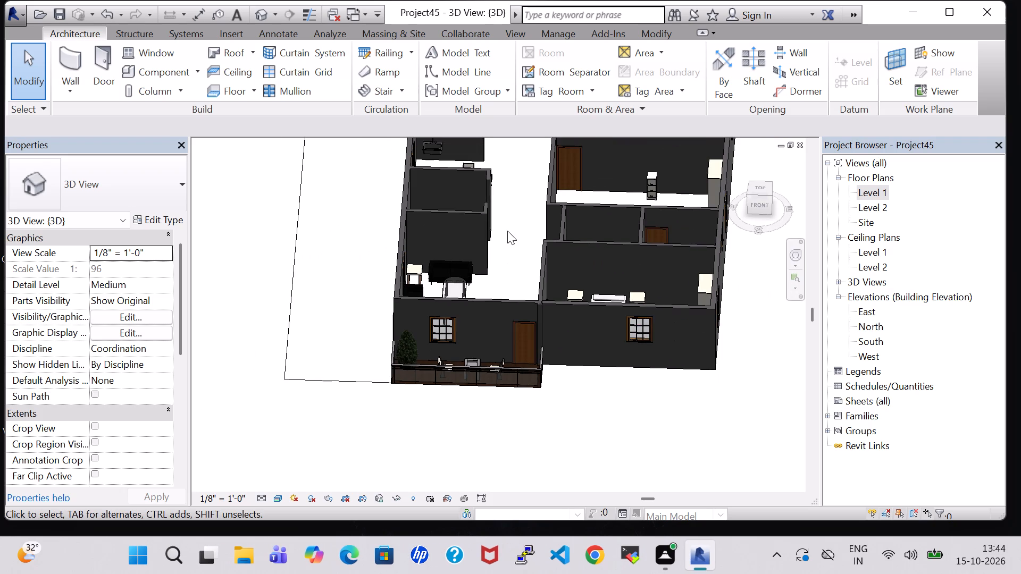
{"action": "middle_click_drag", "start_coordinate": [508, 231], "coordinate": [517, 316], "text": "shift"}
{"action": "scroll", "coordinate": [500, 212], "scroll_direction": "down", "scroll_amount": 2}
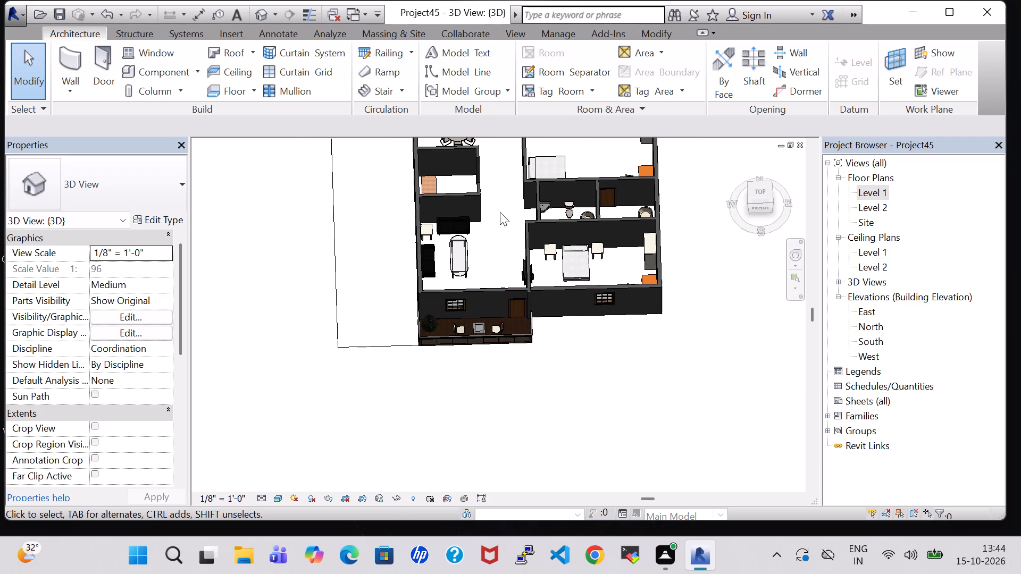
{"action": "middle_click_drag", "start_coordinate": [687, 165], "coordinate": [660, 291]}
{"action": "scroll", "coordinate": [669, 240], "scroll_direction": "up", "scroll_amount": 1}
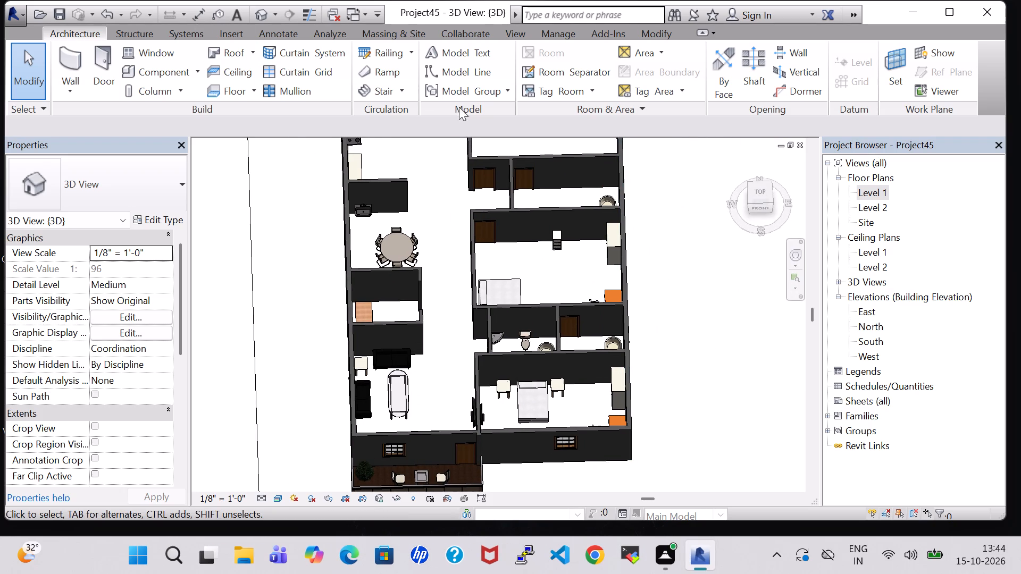
In the Level 1 plan, start a Generic - 12" floor and draw a 41' 10" boundary line along the outer face of the north wall.
{"action": "double_click", "coordinate": [873, 191]}
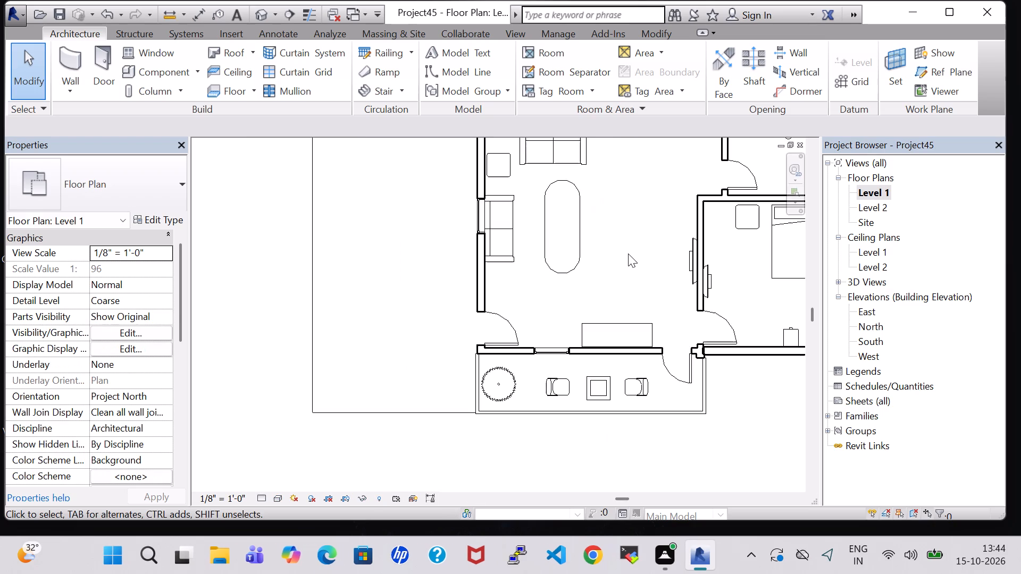
{"action": "scroll", "coordinate": [628, 254], "scroll_direction": "down", "scroll_amount": 2}
{"action": "middle_click_drag", "start_coordinate": [628, 225], "coordinate": [437, 483]}
{"action": "scroll", "coordinate": [431, 451], "scroll_direction": "down", "scroll_amount": 2}
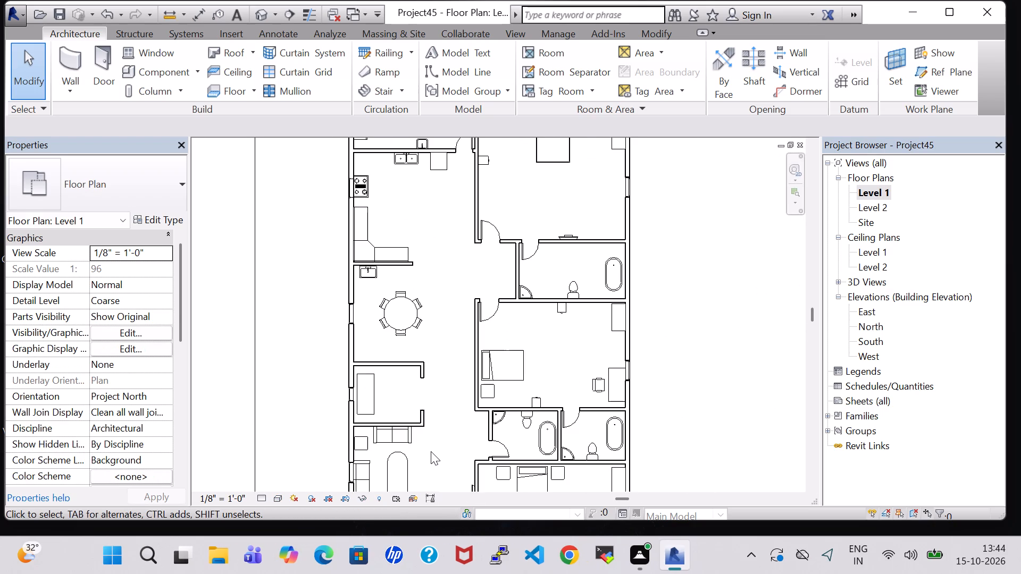
{"action": "scroll", "coordinate": [431, 445], "scroll_direction": "down", "scroll_amount": 2}
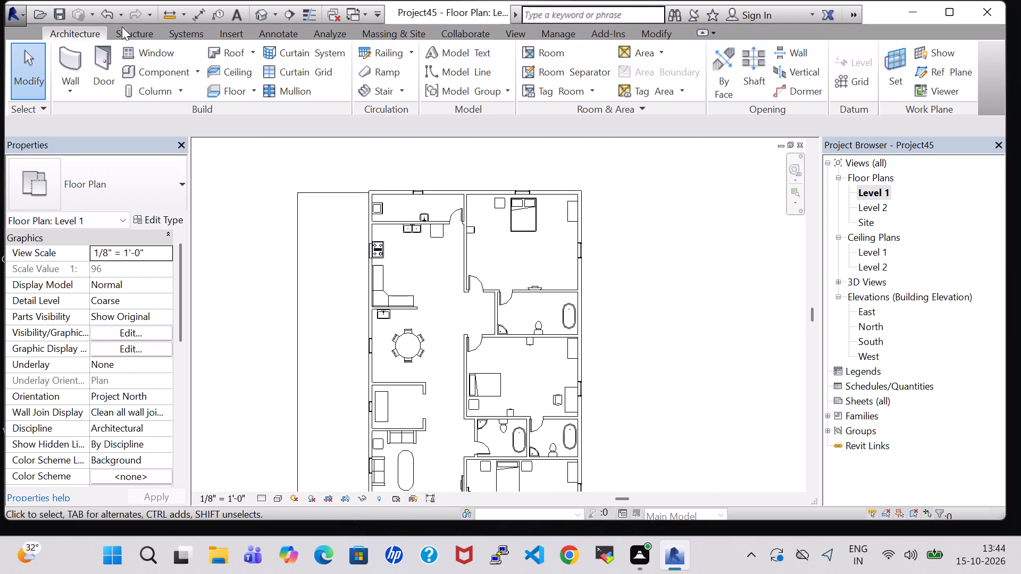
{"action": "left_click", "coordinate": [236, 91]}
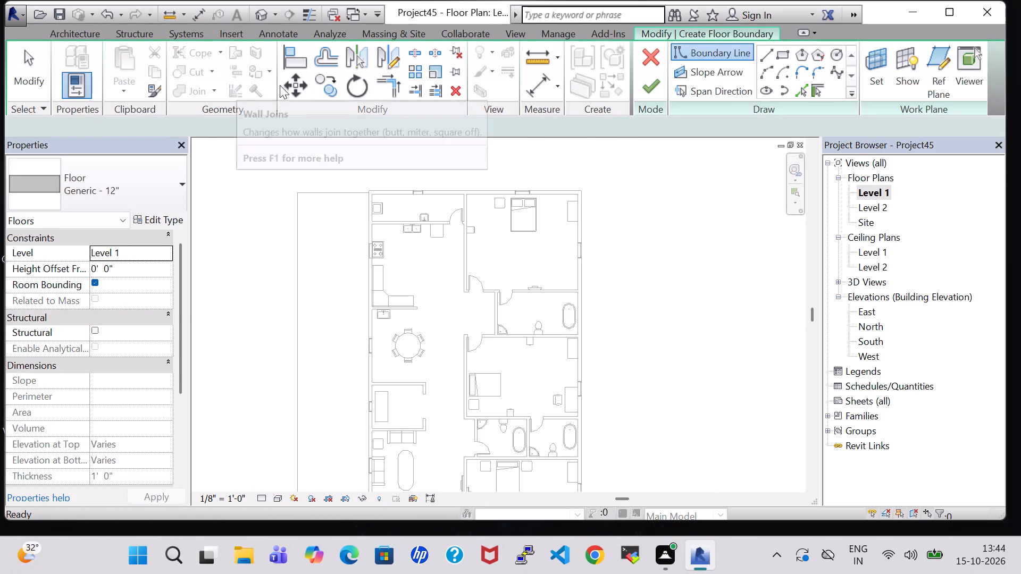
{"action": "left_click", "coordinate": [766, 55]}
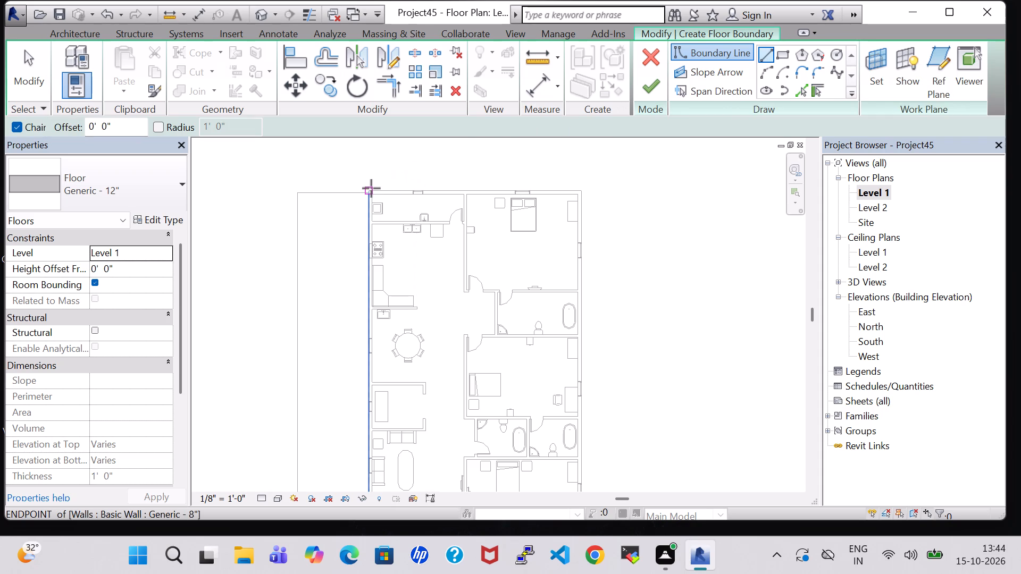
{"action": "scroll", "coordinate": [371, 191], "scroll_direction": "up", "scroll_amount": 4}
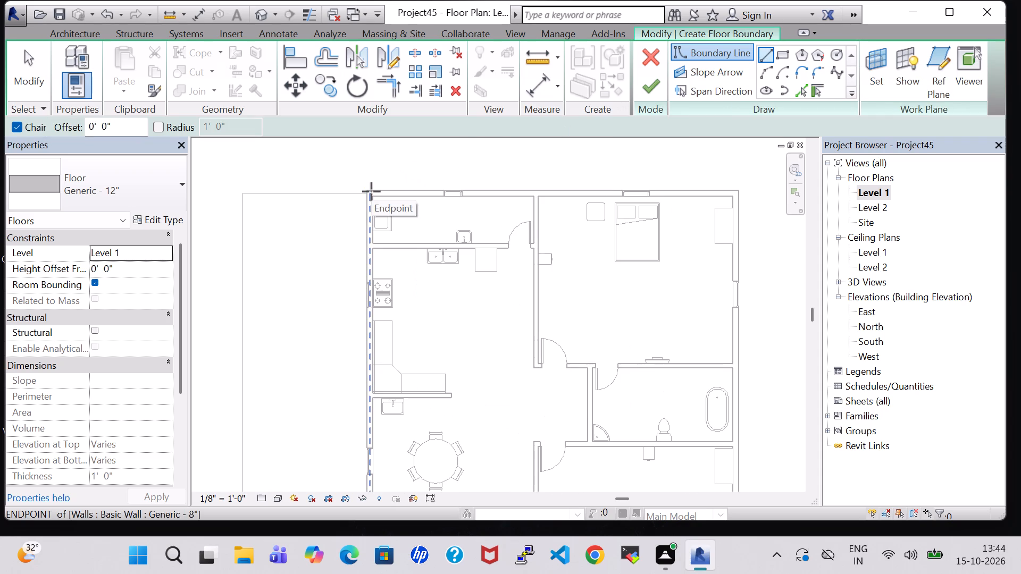
{"action": "left_click", "coordinate": [368, 192]}
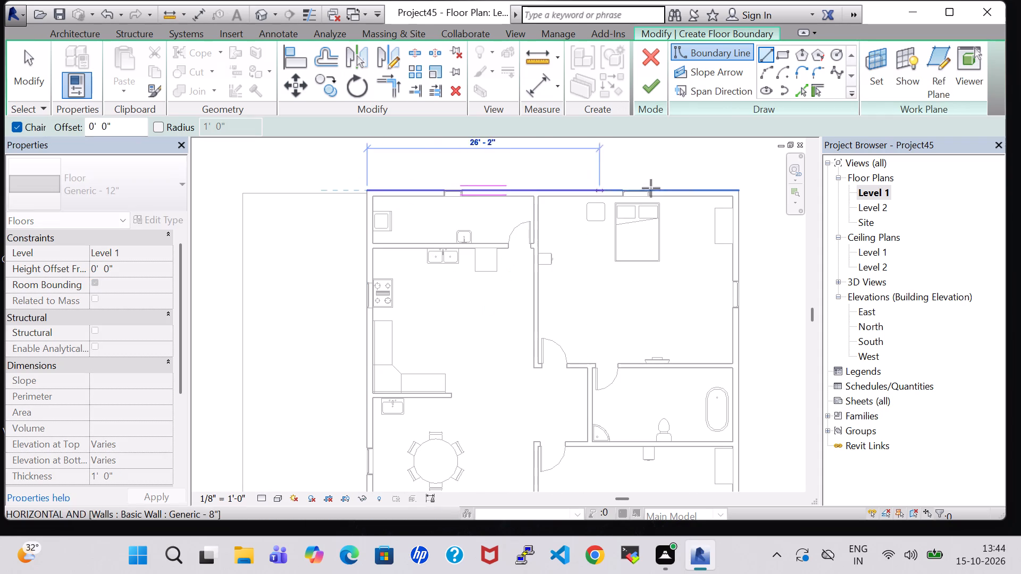
{"action": "left_click", "coordinate": [739, 190]}
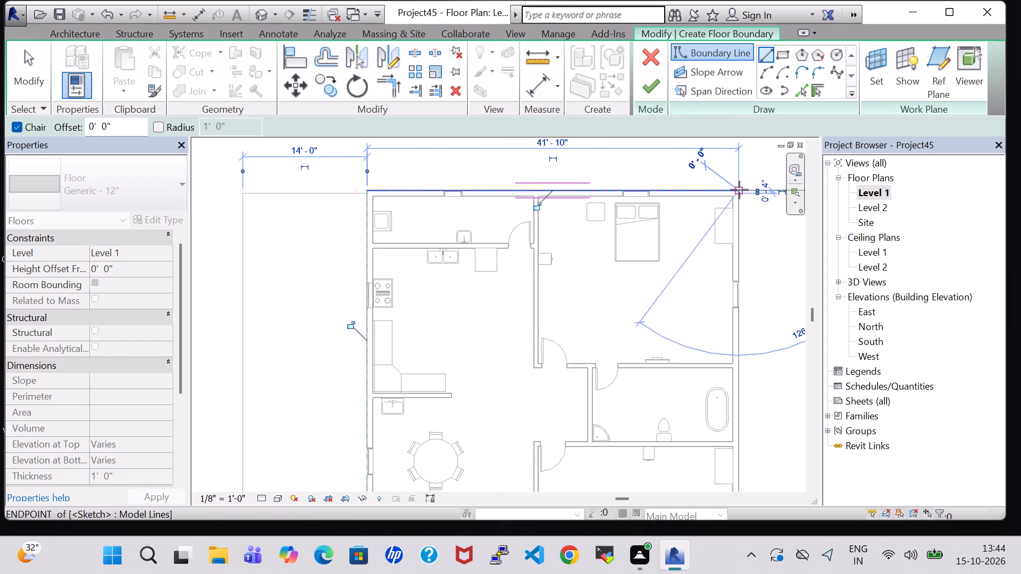
Draw the floor's east boundary line from the northeast corner down the outer east wall to the house's southeast corner.
{"action": "scroll", "coordinate": [733, 379], "scroll_direction": "up", "scroll_amount": 1}
{"action": "middle_click_drag", "start_coordinate": [733, 379], "coordinate": [734, 198]}
{"action": "scroll", "coordinate": [734, 198], "scroll_direction": "up", "scroll_amount": 1}
{"action": "scroll", "coordinate": [734, 198], "scroll_direction": "down", "scroll_amount": 3}
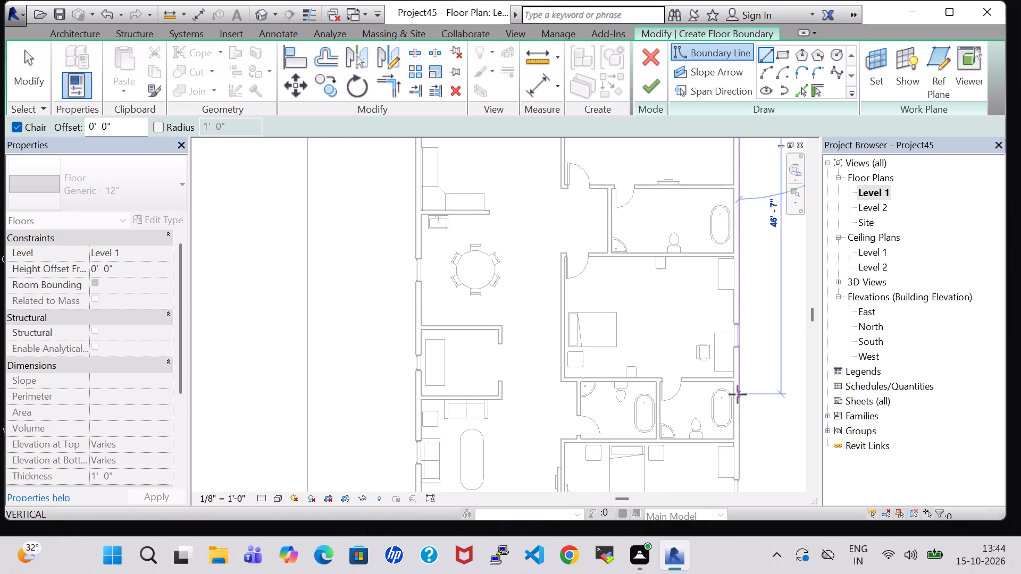
{"action": "middle_click_drag", "start_coordinate": [738, 399], "coordinate": [738, 151]}
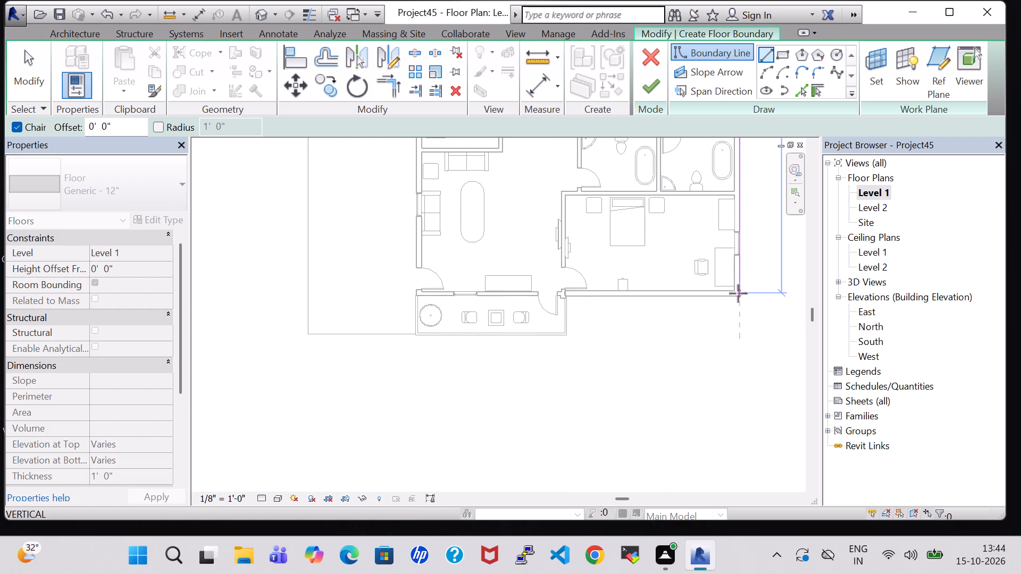
{"action": "left_click", "coordinate": [739, 294]}
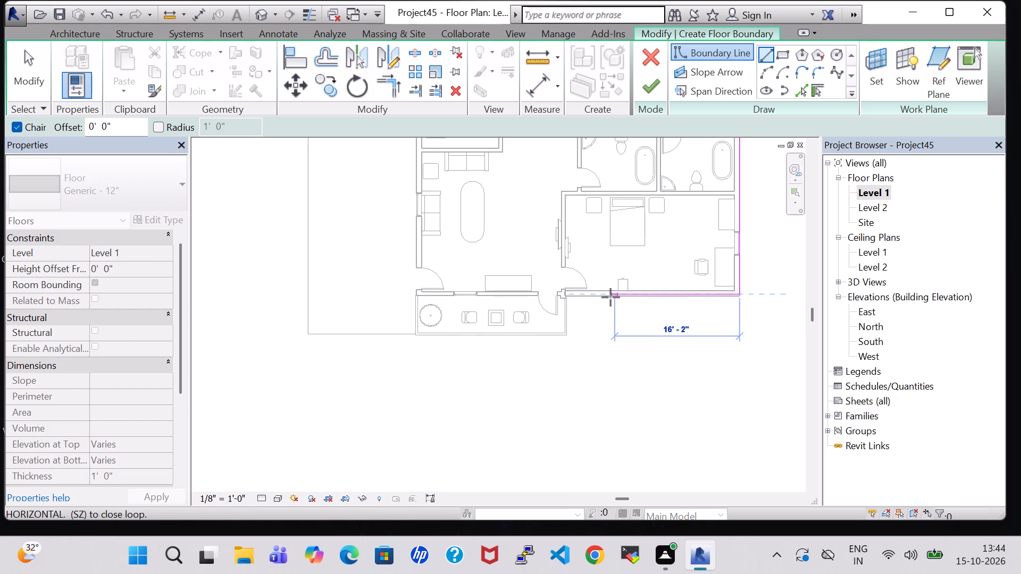
Extend the east boundary to the south wall's outer face and draw a 22' 6" south boundary line west to the porch.
{"action": "scroll", "coordinate": [565, 290], "scroll_direction": "up", "scroll_amount": 8}
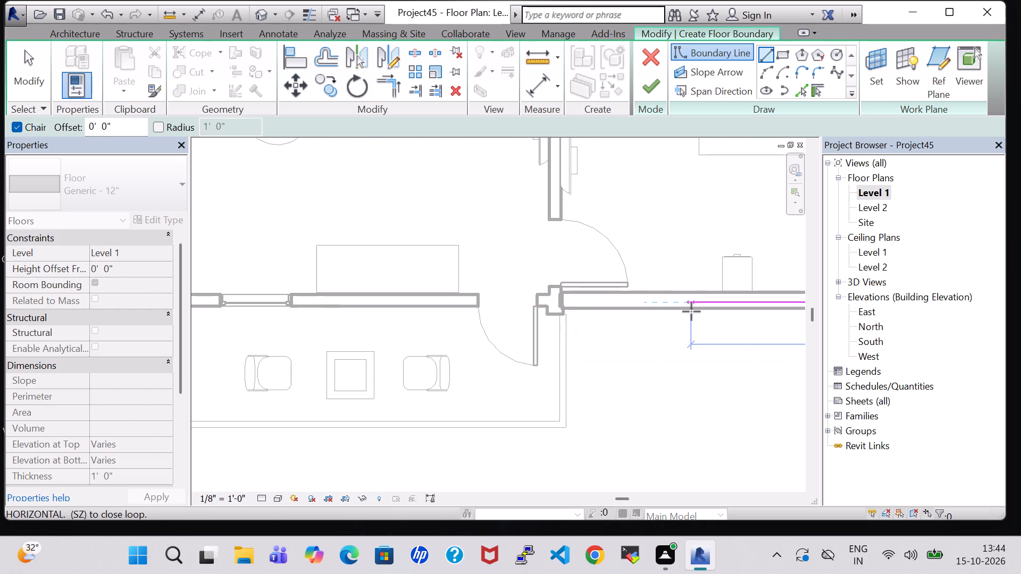
{"action": "key", "text": "Escape"}
{"action": "scroll", "coordinate": [692, 313], "scroll_direction": "down", "scroll_amount": 1}
{"action": "middle_click_drag", "start_coordinate": [692, 313], "coordinate": [490, 316]}
{"action": "middle_click_drag", "start_coordinate": [565, 309], "coordinate": [388, 315]}
{"action": "left_click", "coordinate": [663, 318]}
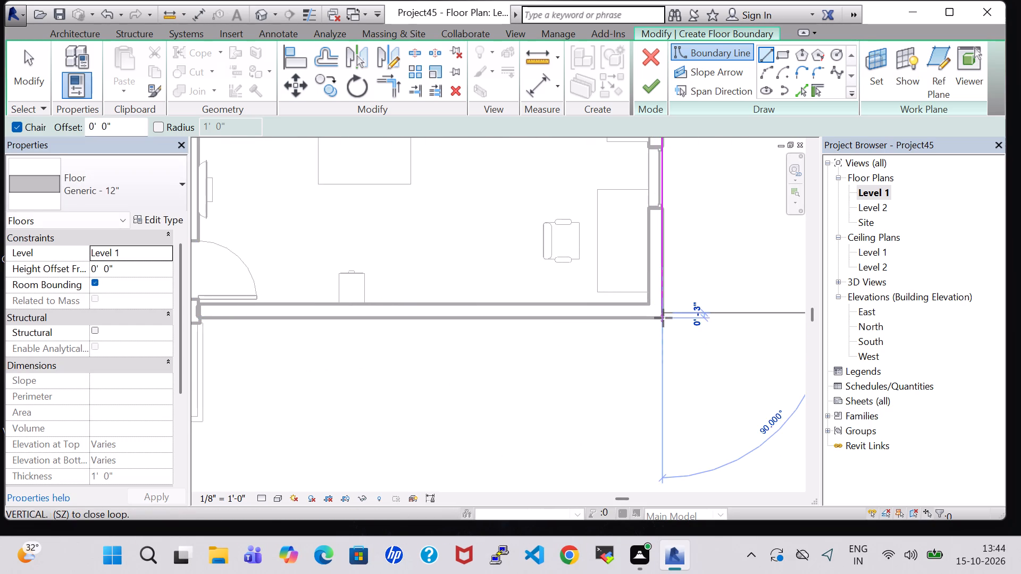
{"action": "scroll", "coordinate": [659, 317], "scroll_direction": "up", "scroll_amount": 2}
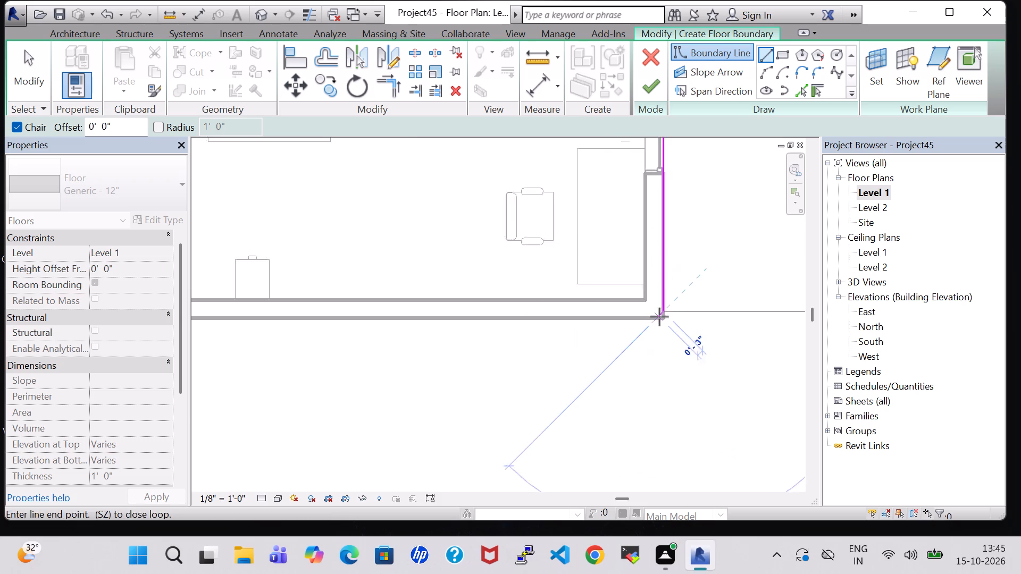
{"action": "scroll", "coordinate": [659, 317], "scroll_direction": "up", "scroll_amount": 6}
{"action": "left_click", "coordinate": [666, 323]}
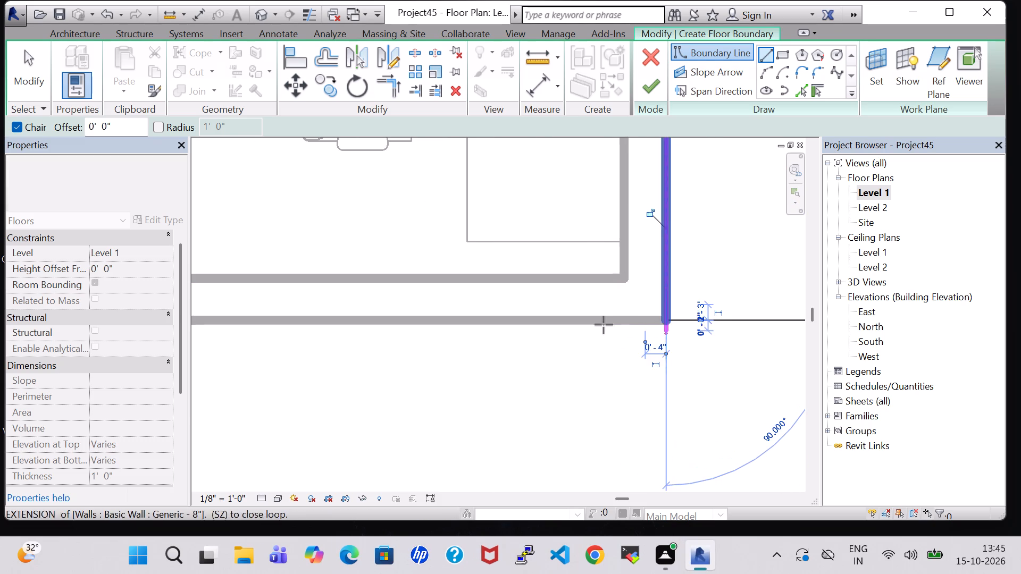
{"action": "middle_click_drag", "start_coordinate": [448, 313], "coordinate": [705, 313]}
{"action": "scroll", "coordinate": [448, 313], "scroll_direction": "up", "scroll_amount": 1}
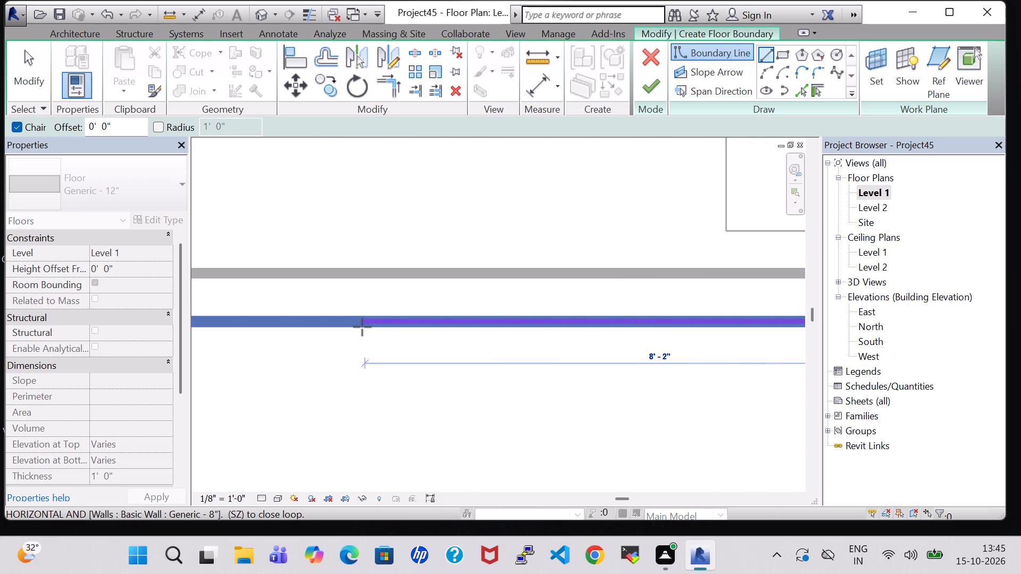
{"action": "middle_click_drag", "start_coordinate": [362, 327], "coordinate": [830, 337]}
{"action": "scroll", "coordinate": [480, 337], "scroll_direction": "up", "scroll_amount": 1}
{"action": "scroll", "coordinate": [480, 337], "scroll_direction": "down", "scroll_amount": 4}
{"action": "middle_click_drag", "start_coordinate": [480, 338], "coordinate": [761, 340]}
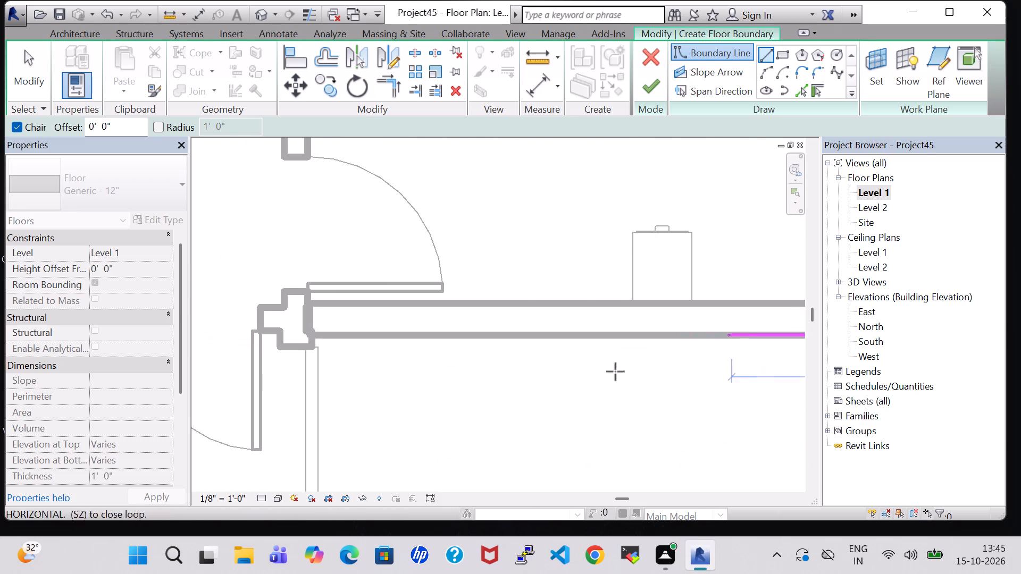
{"action": "left_click", "coordinate": [317, 336]}
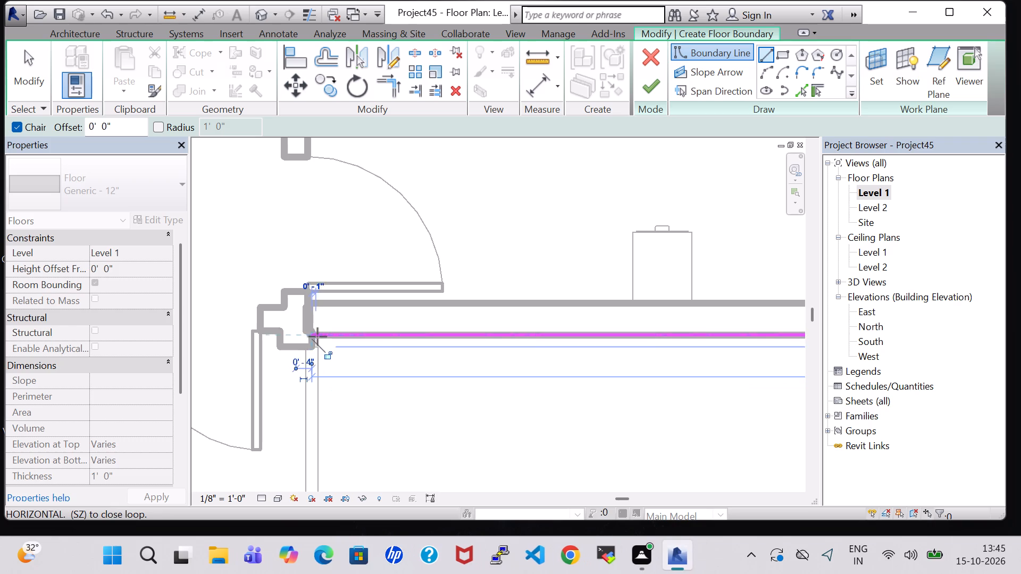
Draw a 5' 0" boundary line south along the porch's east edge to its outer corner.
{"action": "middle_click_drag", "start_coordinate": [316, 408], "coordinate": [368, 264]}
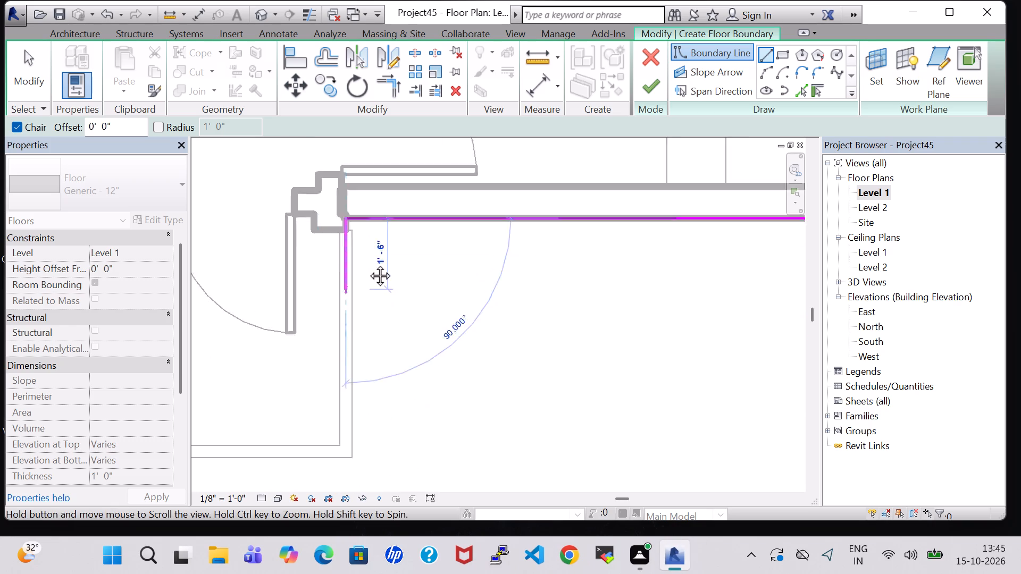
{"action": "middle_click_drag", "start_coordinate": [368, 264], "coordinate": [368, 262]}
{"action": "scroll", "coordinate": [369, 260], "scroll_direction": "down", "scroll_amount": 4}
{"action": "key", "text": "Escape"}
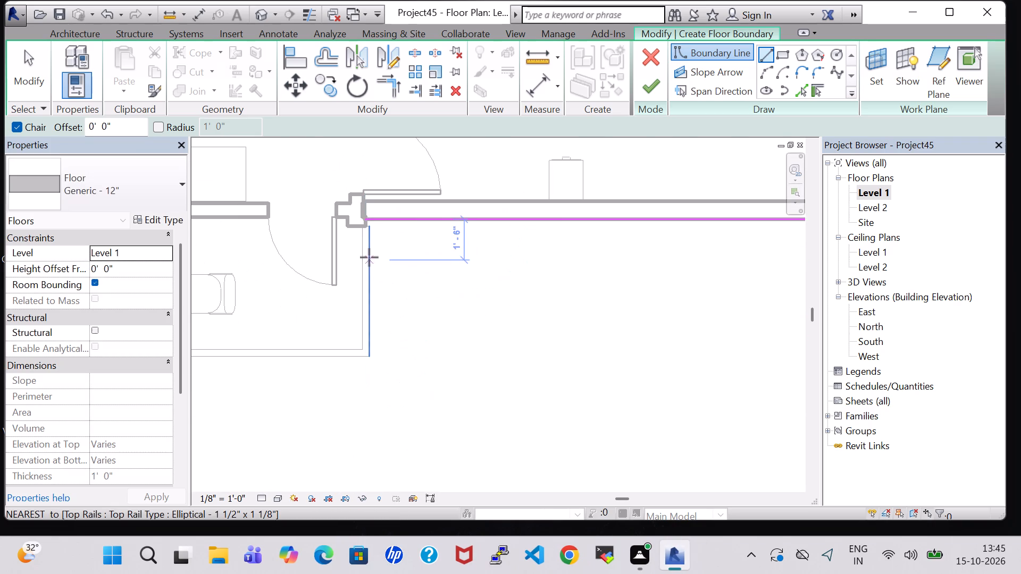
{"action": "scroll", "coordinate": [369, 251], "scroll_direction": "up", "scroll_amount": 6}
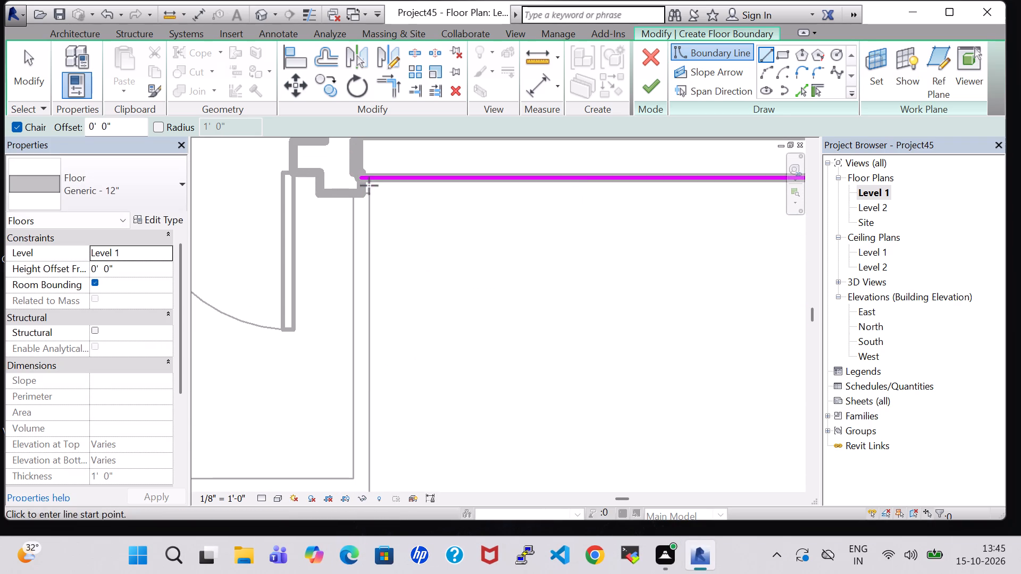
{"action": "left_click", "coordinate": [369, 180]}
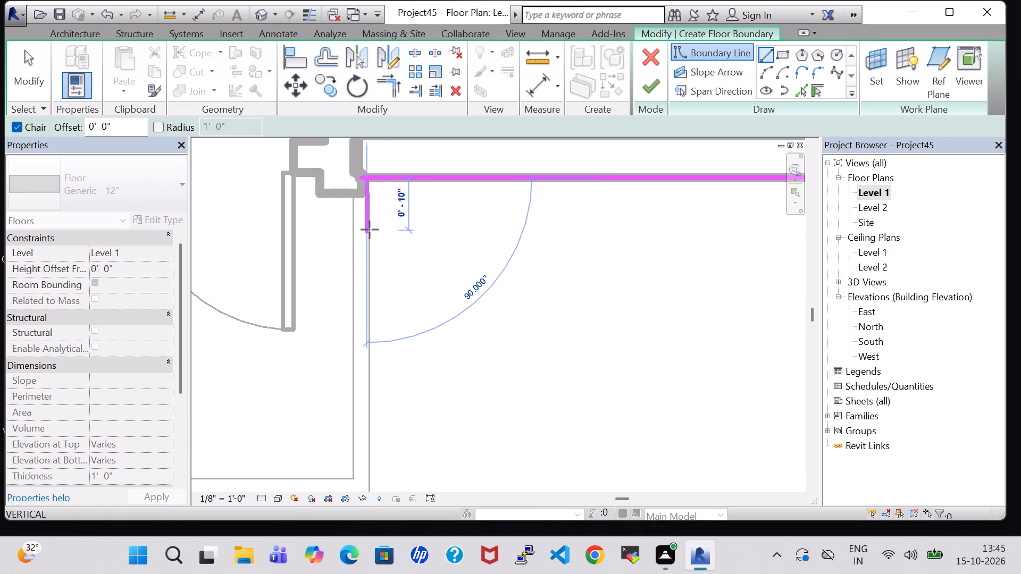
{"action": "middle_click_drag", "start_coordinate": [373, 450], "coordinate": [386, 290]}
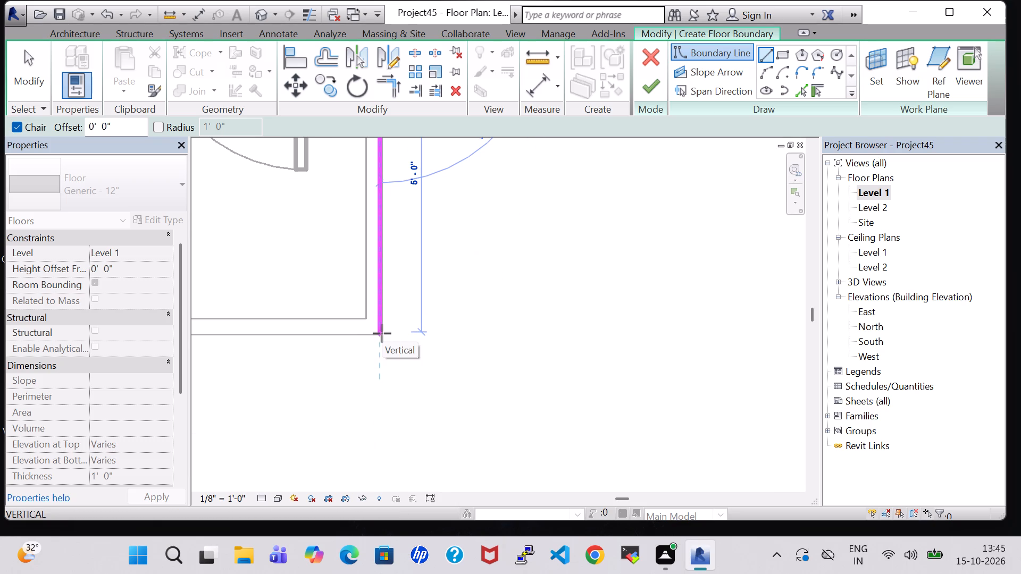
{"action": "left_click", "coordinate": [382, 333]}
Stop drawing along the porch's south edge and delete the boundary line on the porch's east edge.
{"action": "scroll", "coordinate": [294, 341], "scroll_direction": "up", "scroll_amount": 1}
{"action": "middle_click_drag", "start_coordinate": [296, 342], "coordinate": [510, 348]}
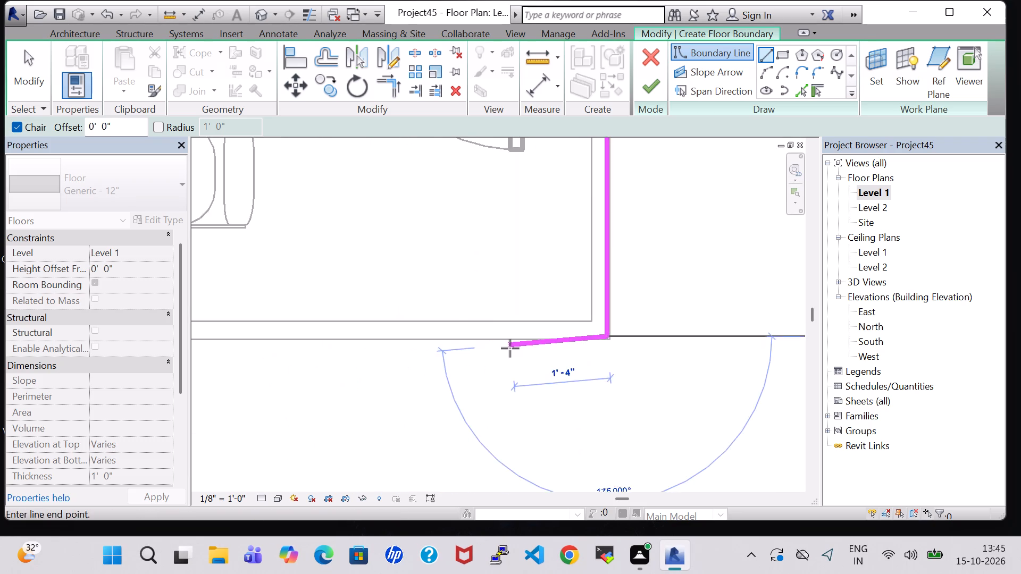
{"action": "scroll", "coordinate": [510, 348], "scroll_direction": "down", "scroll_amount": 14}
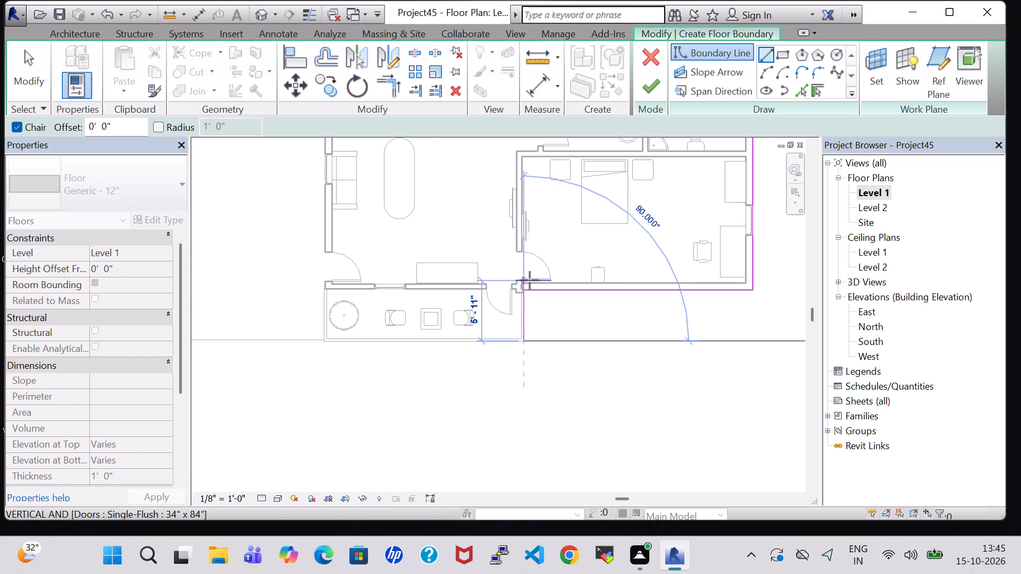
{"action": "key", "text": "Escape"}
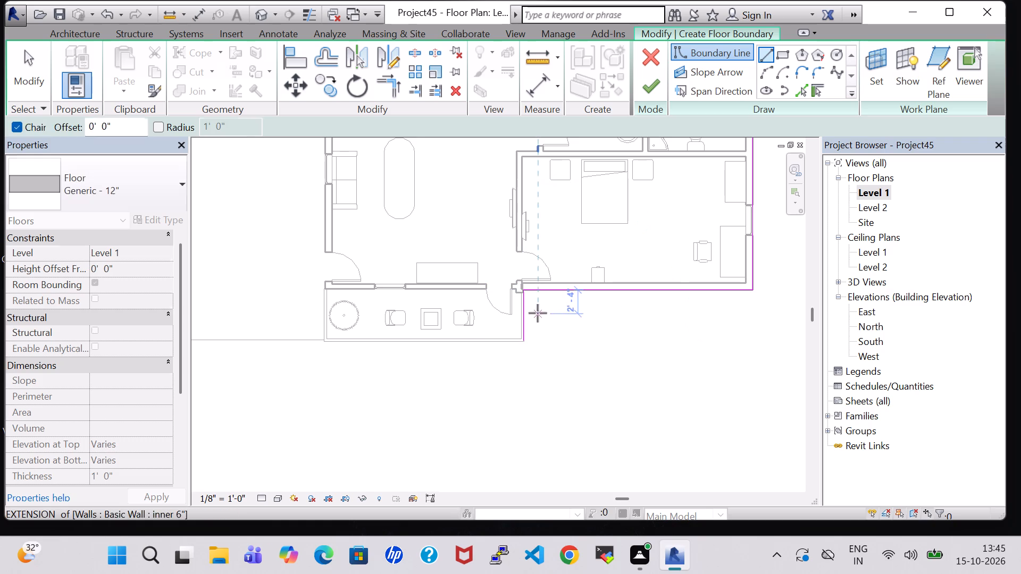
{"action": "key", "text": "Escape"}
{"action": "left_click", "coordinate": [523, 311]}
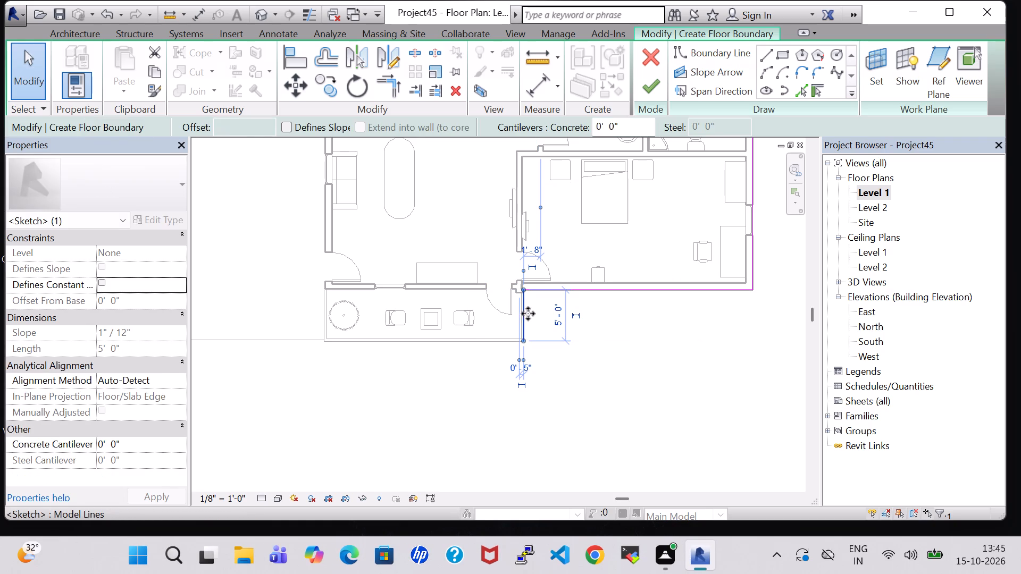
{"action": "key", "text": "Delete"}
Stretch the south boundary line west across the porch's house wall to the southwest house corner, making it 41' 10" long.
{"action": "left_click", "coordinate": [531, 293]}
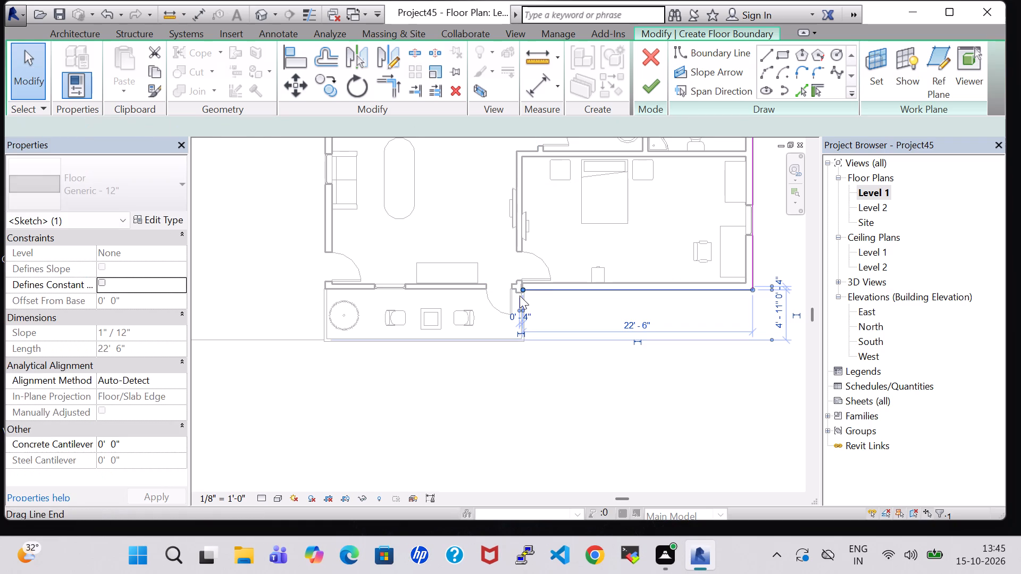
{"action": "left_click", "coordinate": [523, 288]}
{"action": "left_click_drag", "start_coordinate": [523, 288], "coordinate": [455, 291]}
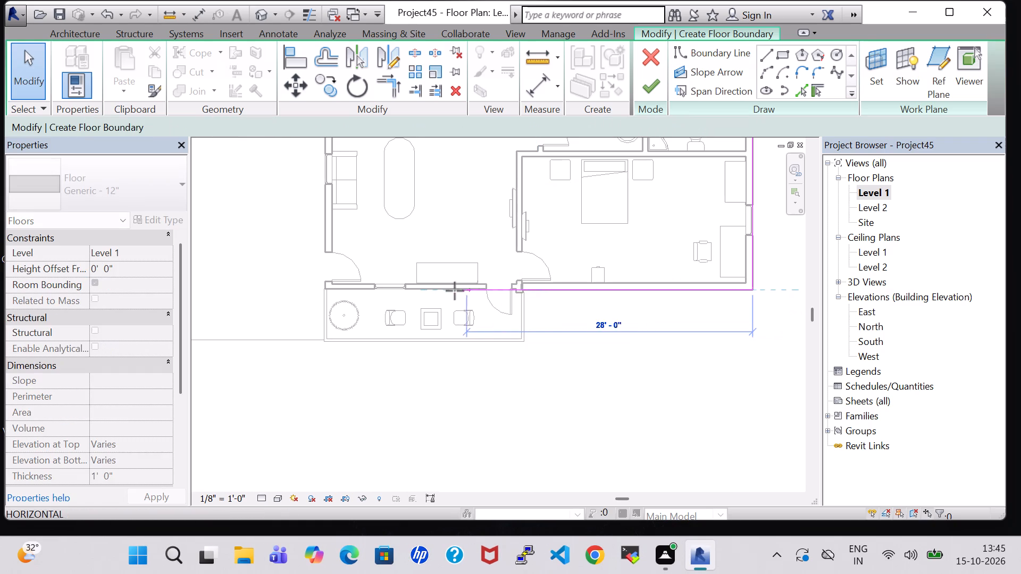
{"action": "left_click_drag", "start_coordinate": [455, 291], "coordinate": [323, 284]}
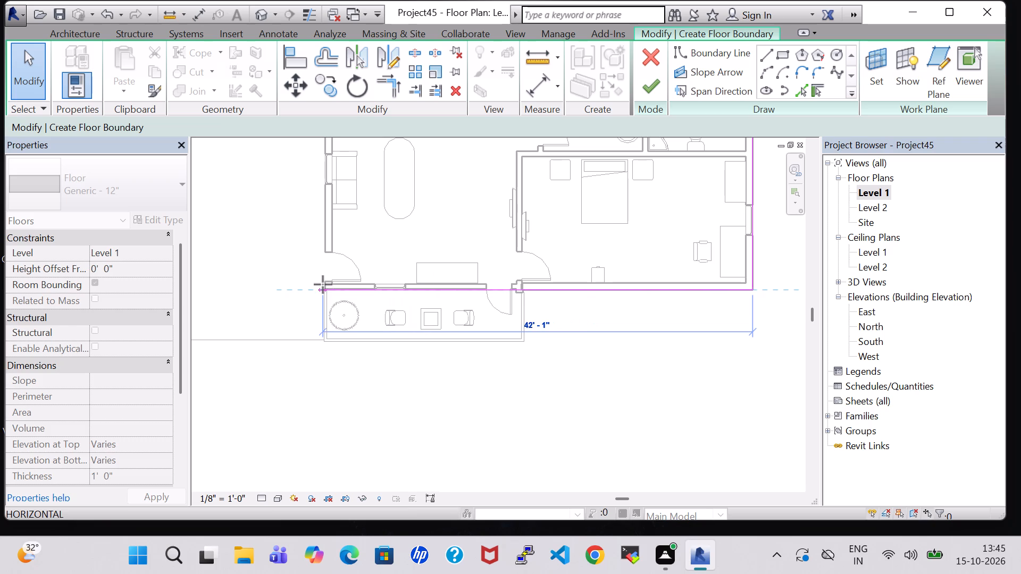
{"action": "left_click_drag", "start_coordinate": [323, 284], "coordinate": [325, 285]}
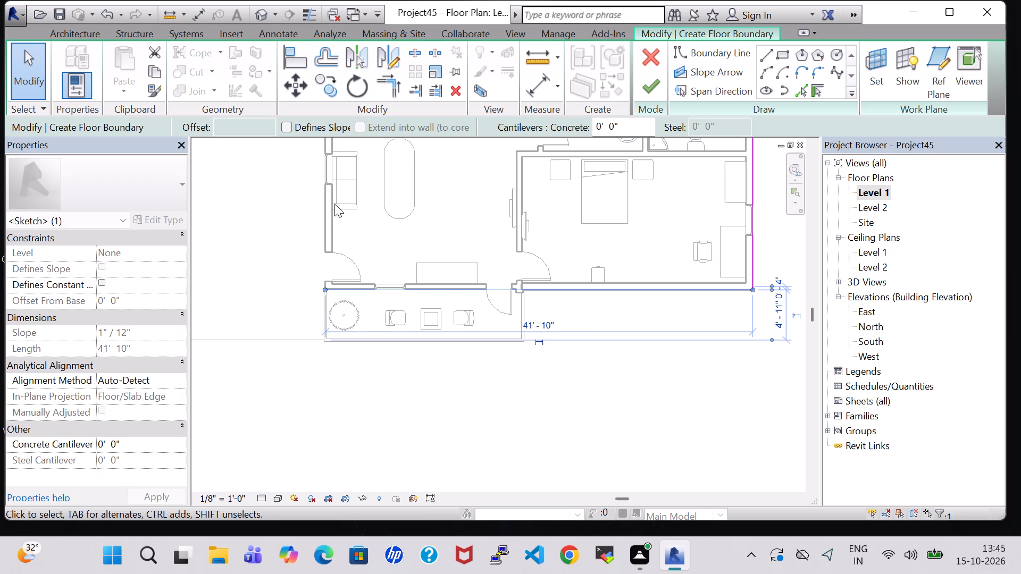
{"action": "left_click", "coordinate": [368, 228]}
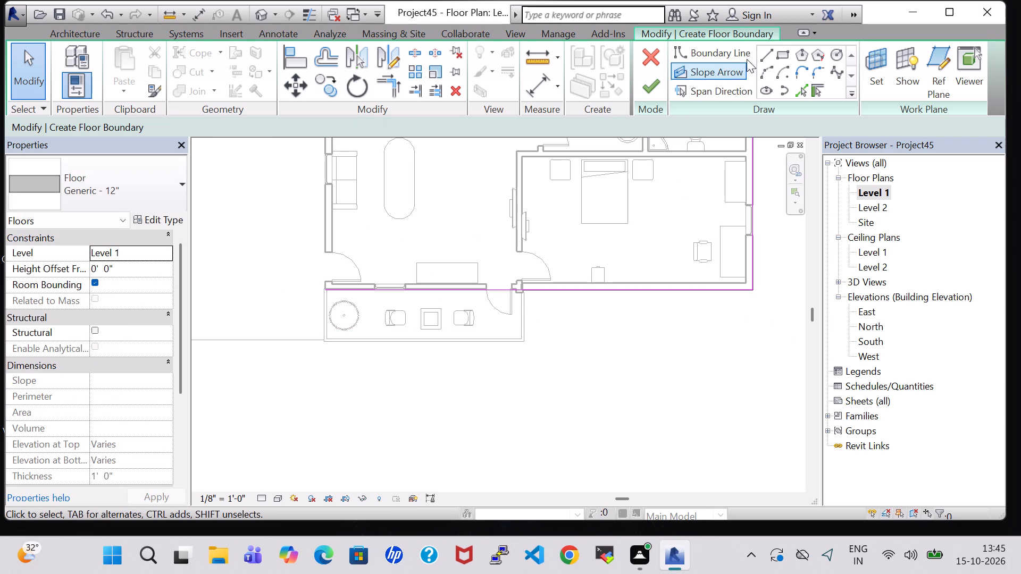
Close the floor boundary with a line along the west wall's outer face from the southwest to the northwest corner and finish the floor.
{"action": "left_click", "coordinate": [769, 54]}
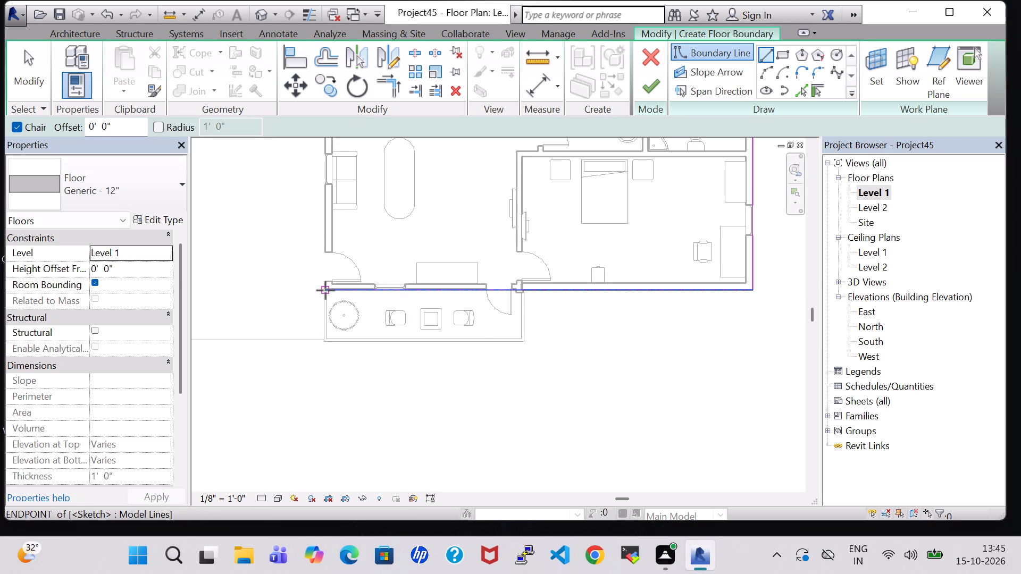
{"action": "left_click", "coordinate": [325, 290]}
{"action": "middle_click_drag", "start_coordinate": [328, 192], "coordinate": [352, 437]}
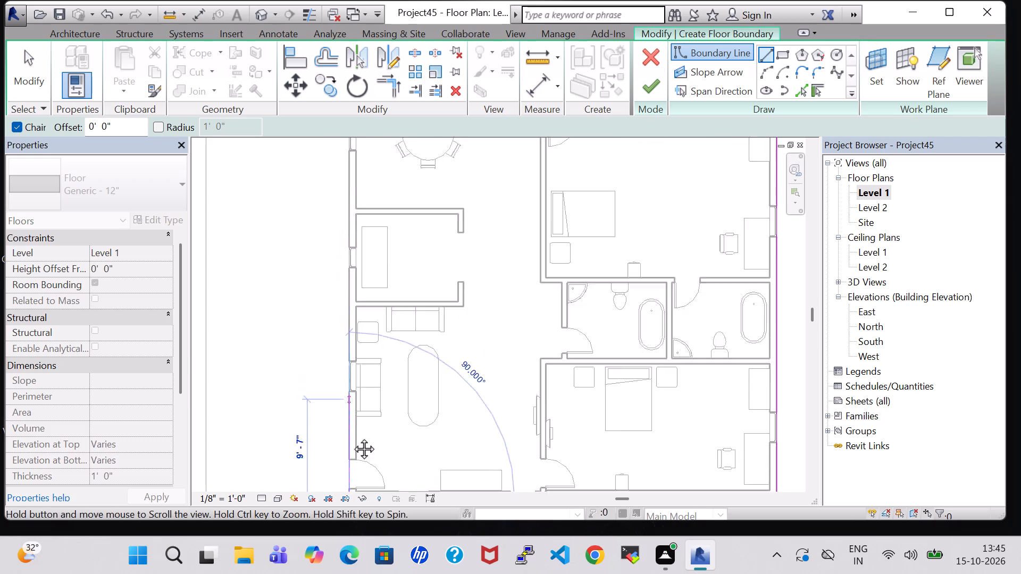
{"action": "middle_click_drag", "start_coordinate": [352, 437], "coordinate": [349, 455]}
{"action": "middle_click_drag", "start_coordinate": [348, 252], "coordinate": [363, 489]}
{"action": "scroll", "coordinate": [363, 489], "scroll_direction": "up", "scroll_amount": 1}
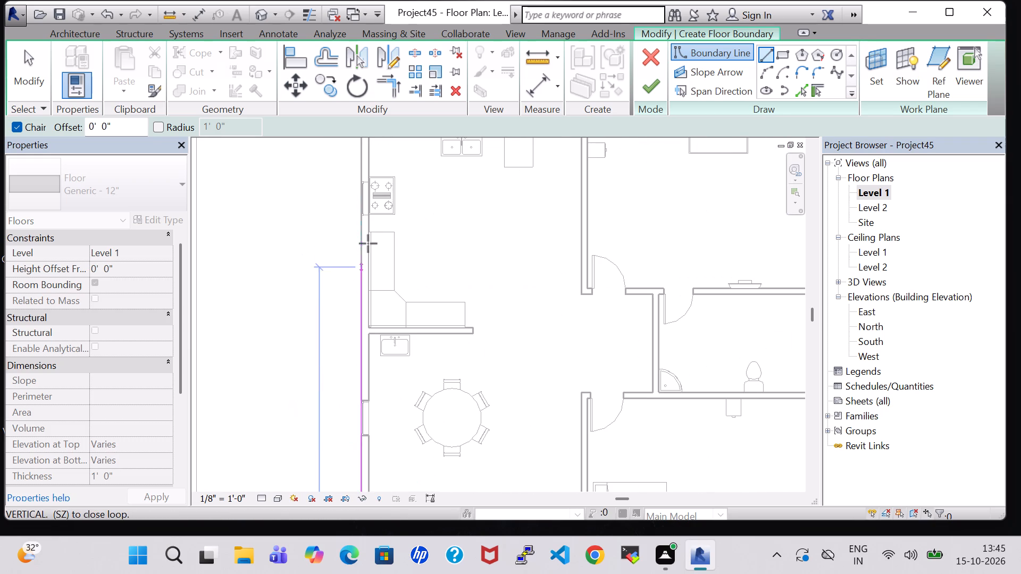
{"action": "middle_click_drag", "start_coordinate": [361, 236], "coordinate": [359, 468]}
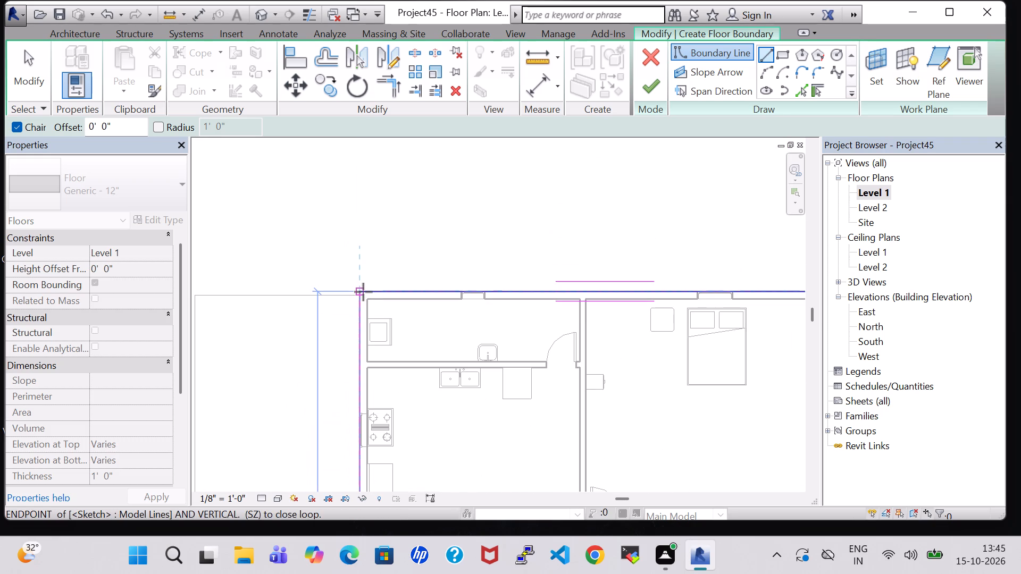
{"action": "left_click", "coordinate": [361, 292]}
{"action": "left_click", "coordinate": [656, 91]}
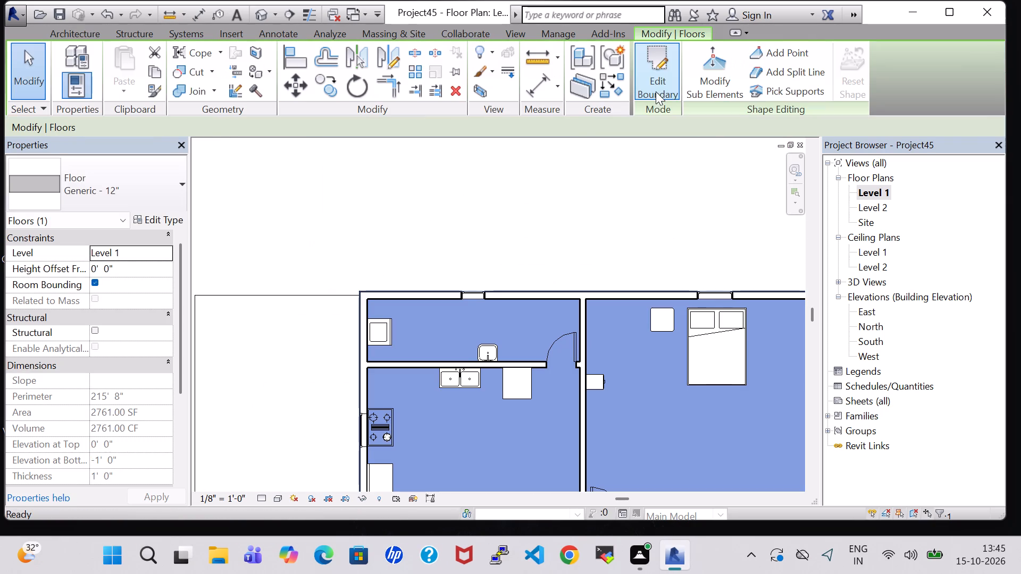
Examine the house and its new floor in the 3D view from the front, at the porch and from above.
{"action": "left_click", "coordinate": [265, 15]}
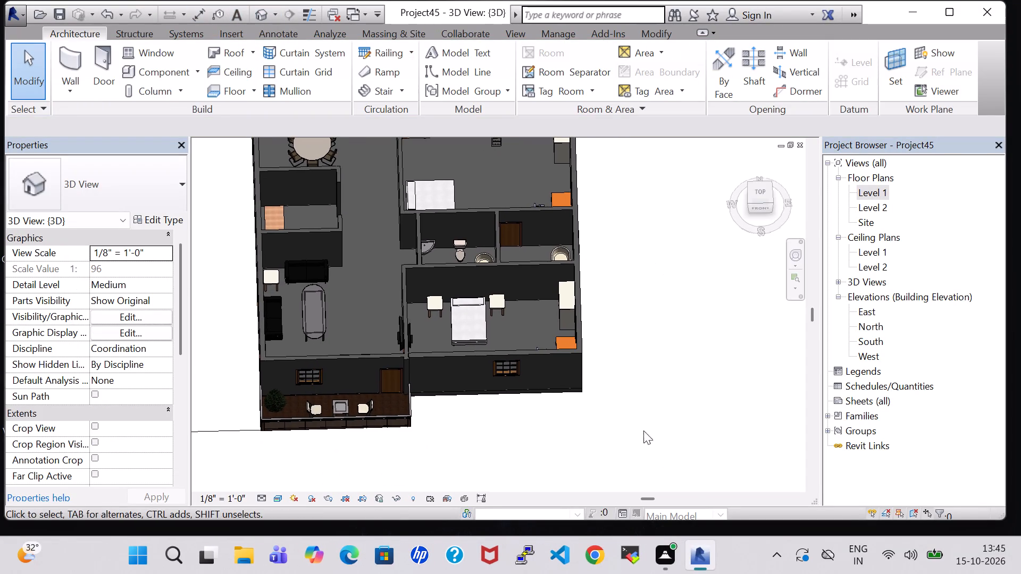
{"action": "left_click", "coordinate": [762, 212]}
{"action": "scroll", "coordinate": [529, 370], "scroll_direction": "up", "scroll_amount": 7}
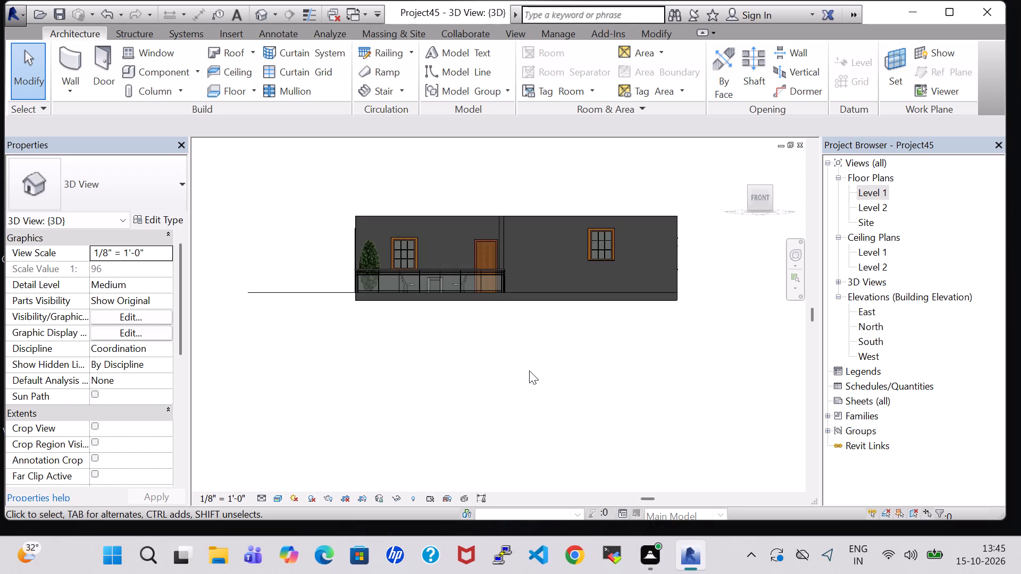
{"action": "scroll", "coordinate": [529, 370], "scroll_direction": "up", "scroll_amount": 2}
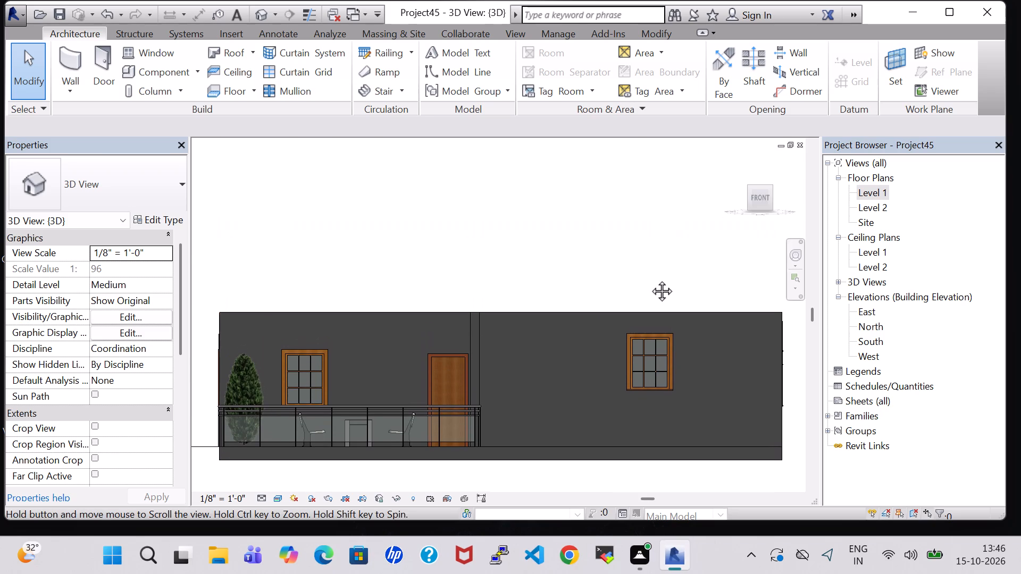
{"action": "middle_click_drag", "start_coordinate": [571, 222], "coordinate": [585, 292], "text": "shift"}
{"action": "middle_click_drag", "start_coordinate": [585, 292], "coordinate": [571, 188]}
{"action": "middle_click_drag", "start_coordinate": [585, 275], "coordinate": [575, 156]}
{"action": "middle_click", "coordinate": [575, 155]}
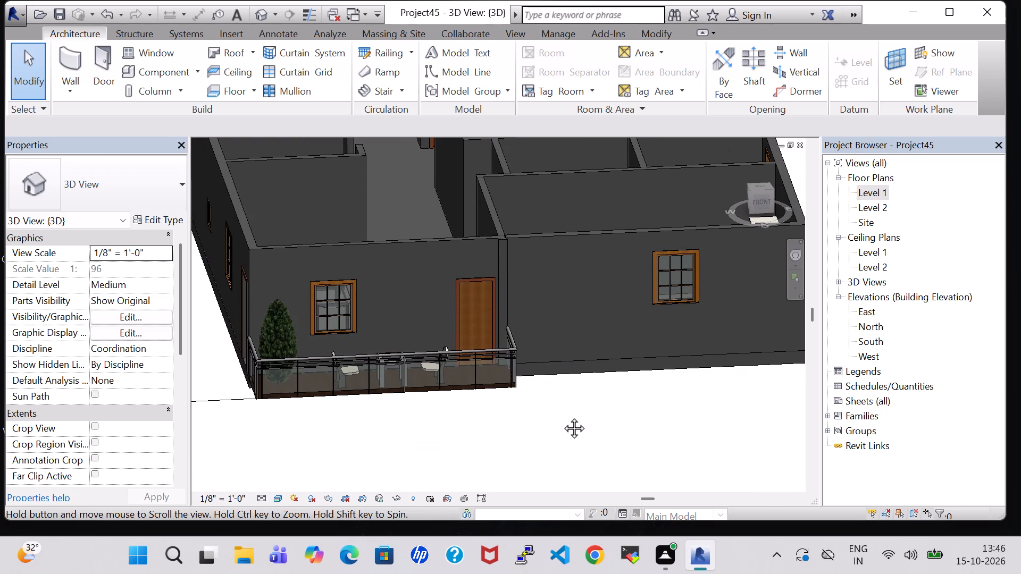
{"action": "left_click", "coordinate": [559, 423]}
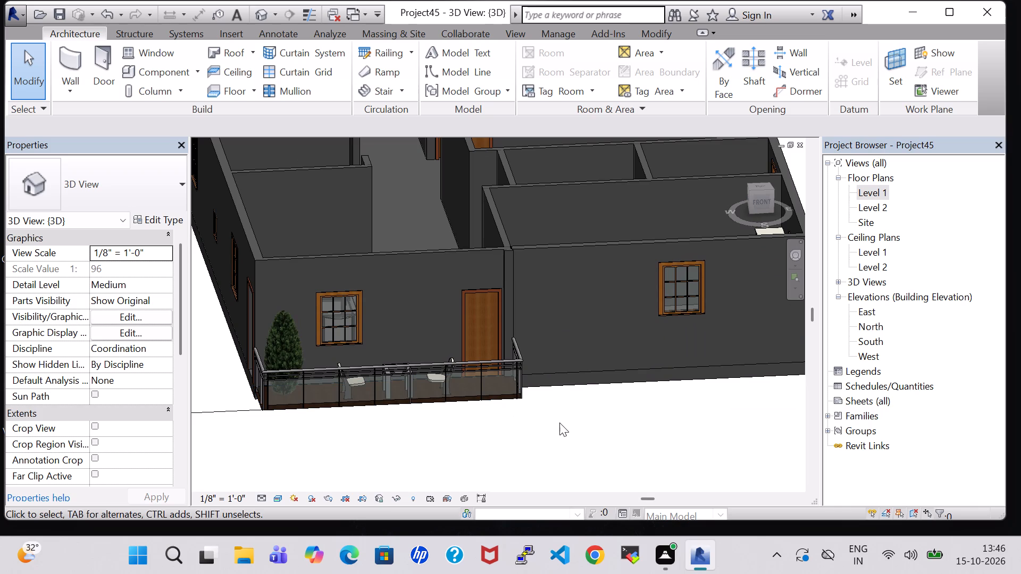
{"action": "middle_click_drag", "start_coordinate": [559, 423], "coordinate": [562, 491], "text": "shift"}
{"action": "scroll", "coordinate": [555, 388], "scroll_direction": "down", "scroll_amount": 3}
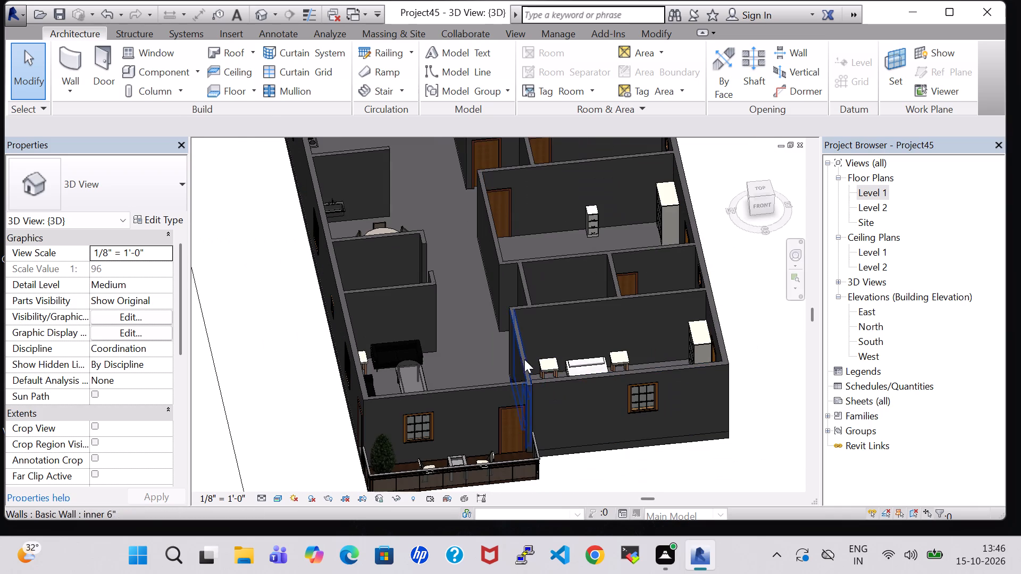
{"action": "middle_click_drag", "start_coordinate": [699, 171], "coordinate": [680, 260], "text": "shift"}
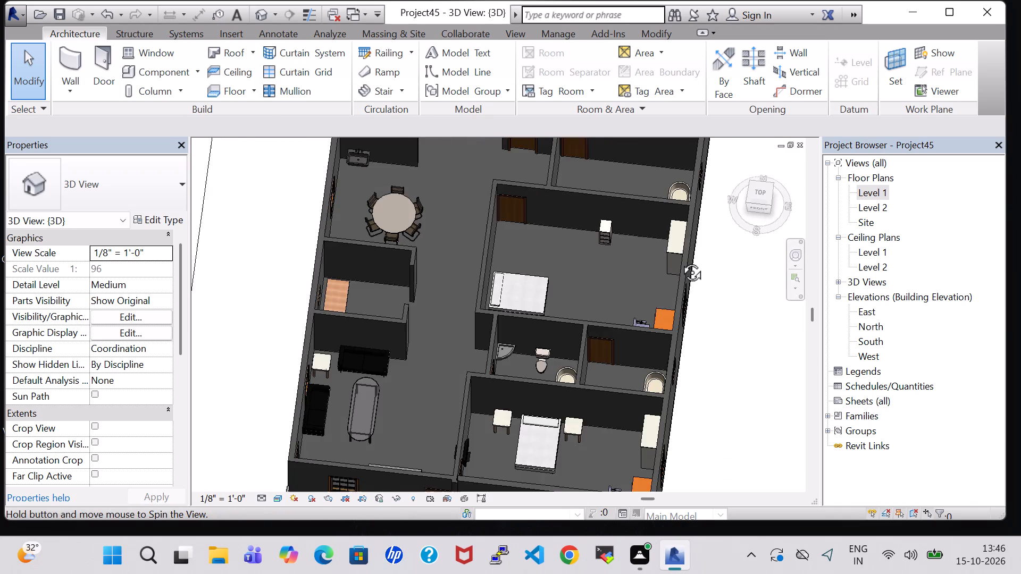
{"action": "middle_click_drag", "start_coordinate": [680, 260], "coordinate": [675, 260], "text": "shift"}
{"action": "scroll", "coordinate": [675, 276], "scroll_direction": "down", "scroll_amount": 4}
{"action": "middle_click_drag", "start_coordinate": [760, 386], "coordinate": [747, 338]}
{"action": "scroll", "coordinate": [747, 338], "scroll_direction": "down", "scroll_amount": 1}
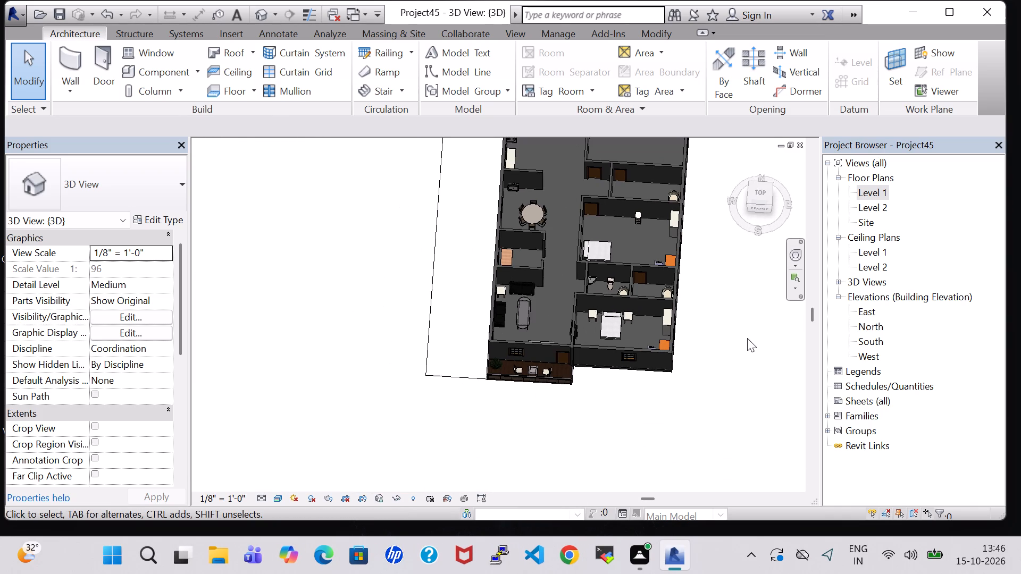
{"action": "middle_click_drag", "start_coordinate": [722, 314], "coordinate": [734, 486]}
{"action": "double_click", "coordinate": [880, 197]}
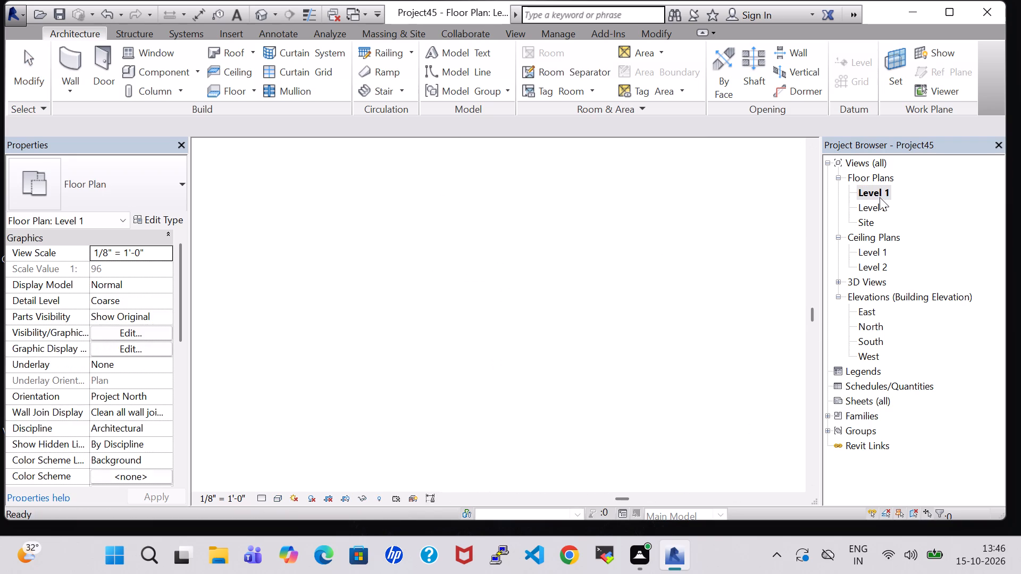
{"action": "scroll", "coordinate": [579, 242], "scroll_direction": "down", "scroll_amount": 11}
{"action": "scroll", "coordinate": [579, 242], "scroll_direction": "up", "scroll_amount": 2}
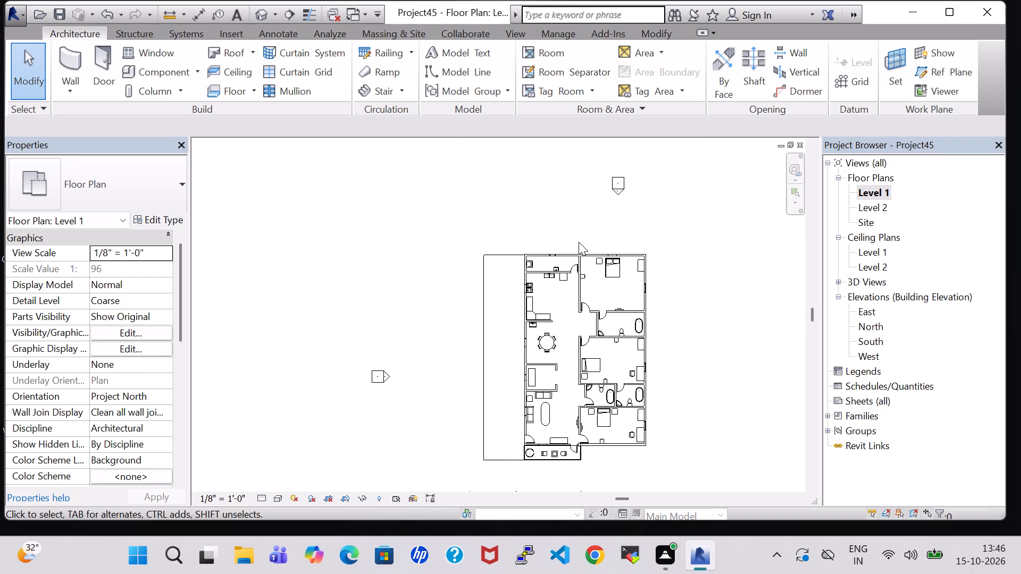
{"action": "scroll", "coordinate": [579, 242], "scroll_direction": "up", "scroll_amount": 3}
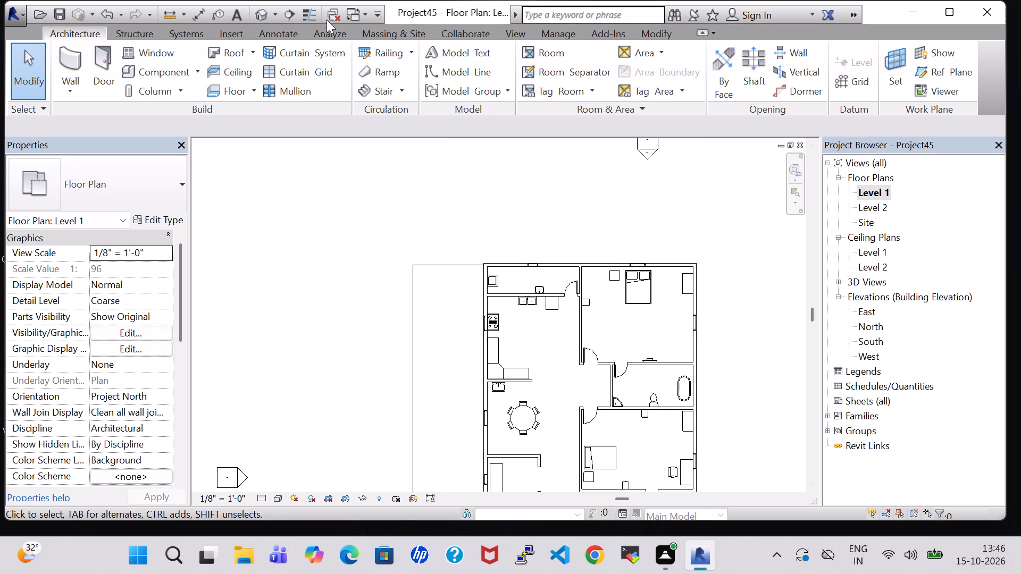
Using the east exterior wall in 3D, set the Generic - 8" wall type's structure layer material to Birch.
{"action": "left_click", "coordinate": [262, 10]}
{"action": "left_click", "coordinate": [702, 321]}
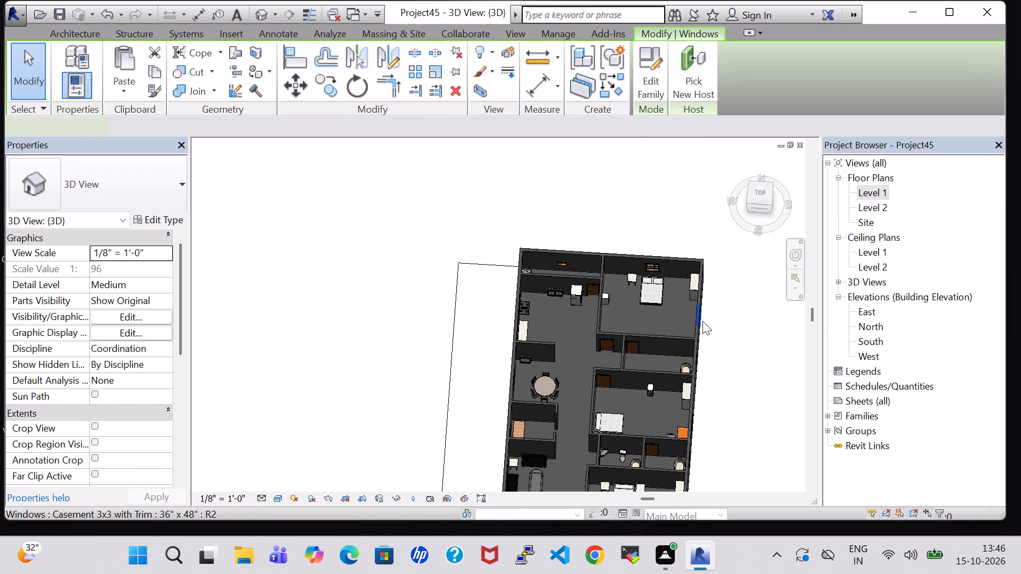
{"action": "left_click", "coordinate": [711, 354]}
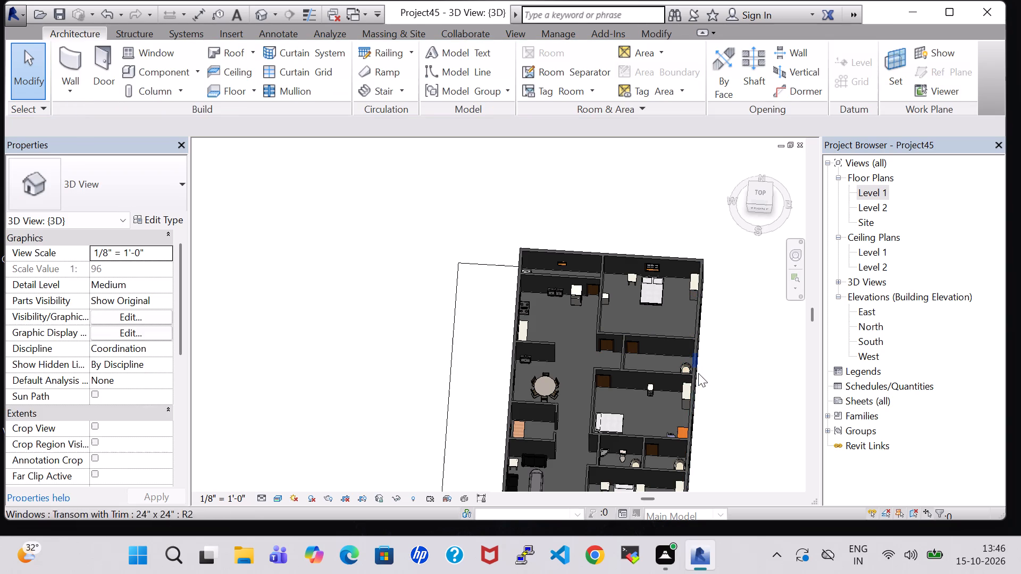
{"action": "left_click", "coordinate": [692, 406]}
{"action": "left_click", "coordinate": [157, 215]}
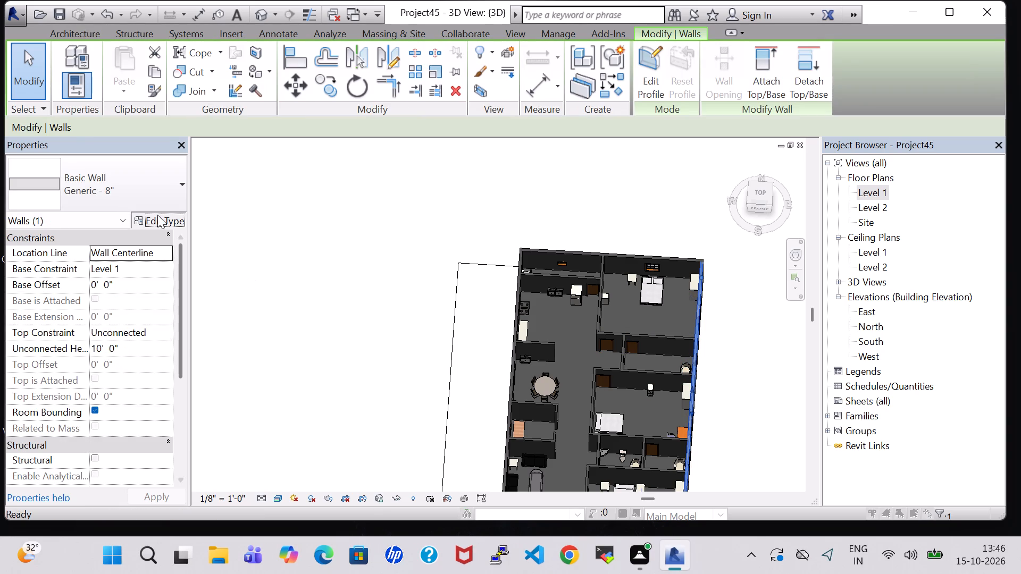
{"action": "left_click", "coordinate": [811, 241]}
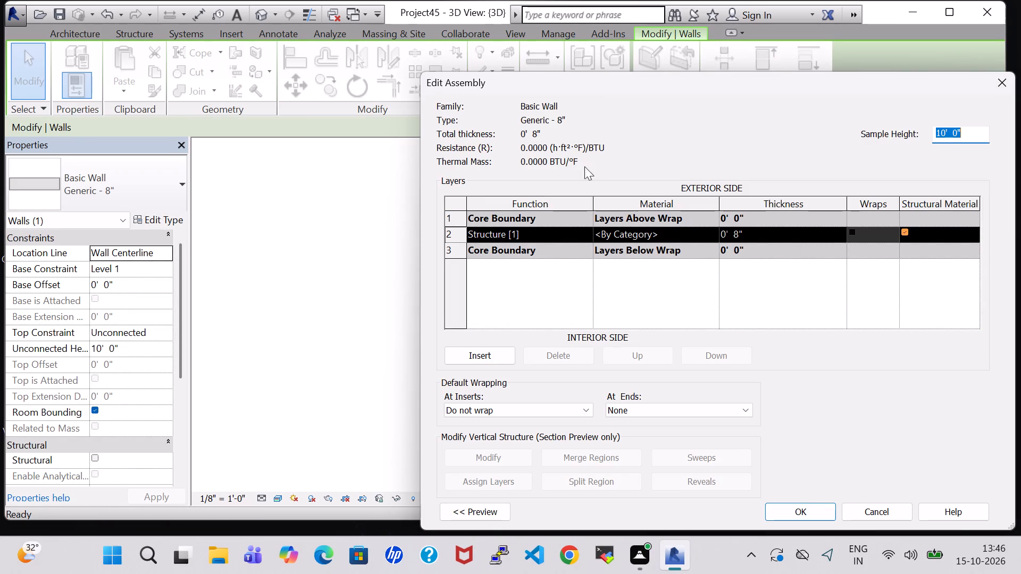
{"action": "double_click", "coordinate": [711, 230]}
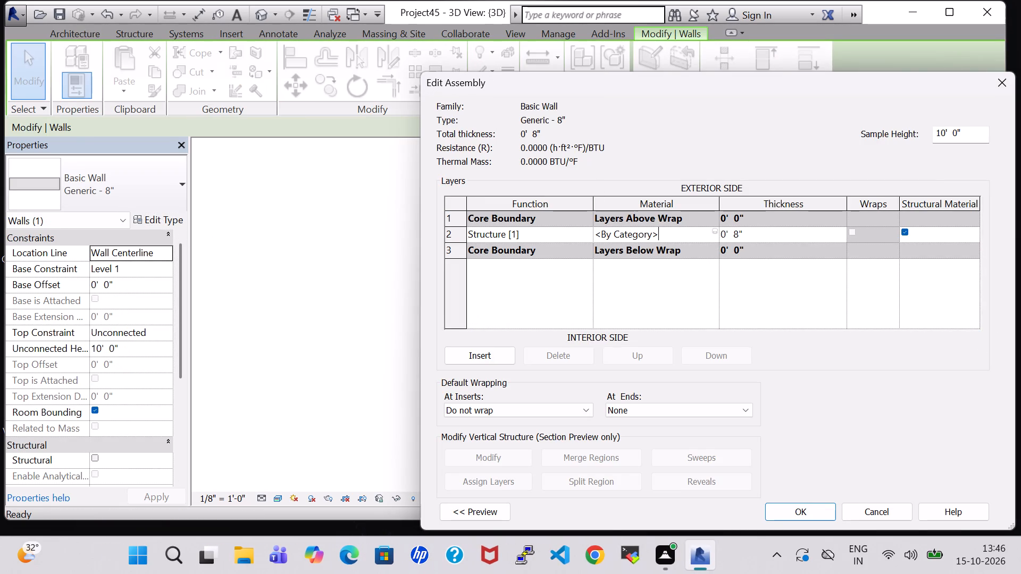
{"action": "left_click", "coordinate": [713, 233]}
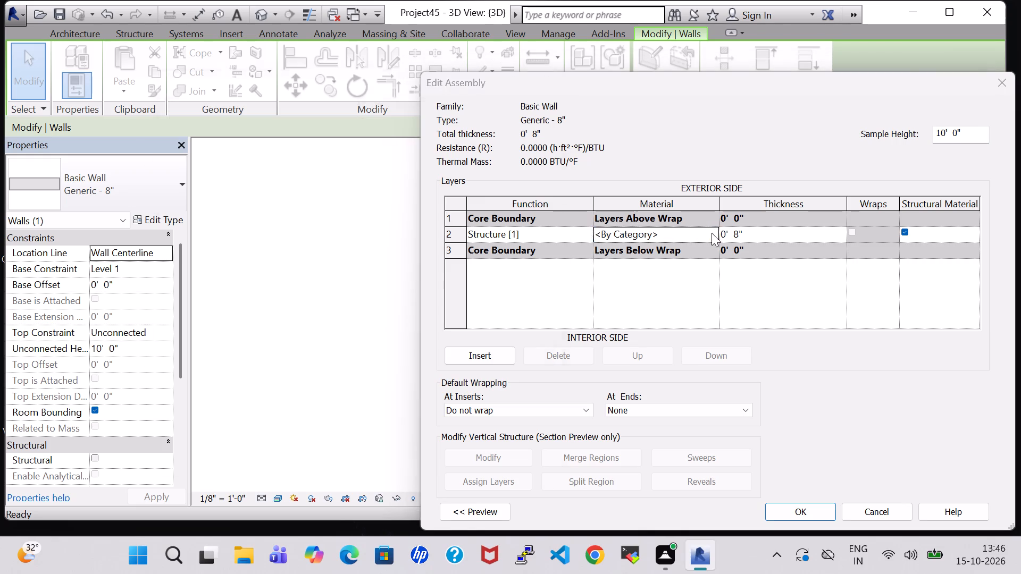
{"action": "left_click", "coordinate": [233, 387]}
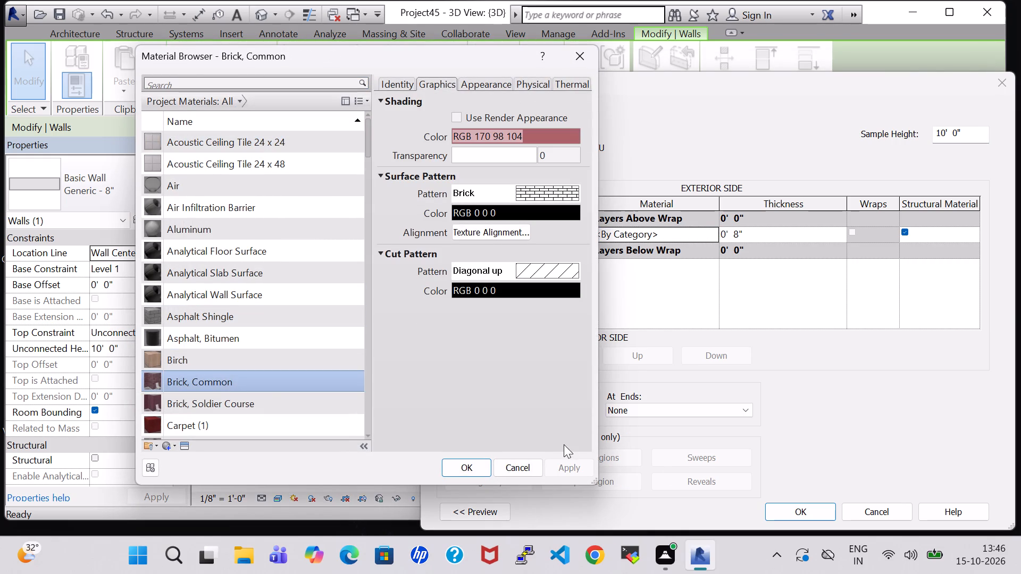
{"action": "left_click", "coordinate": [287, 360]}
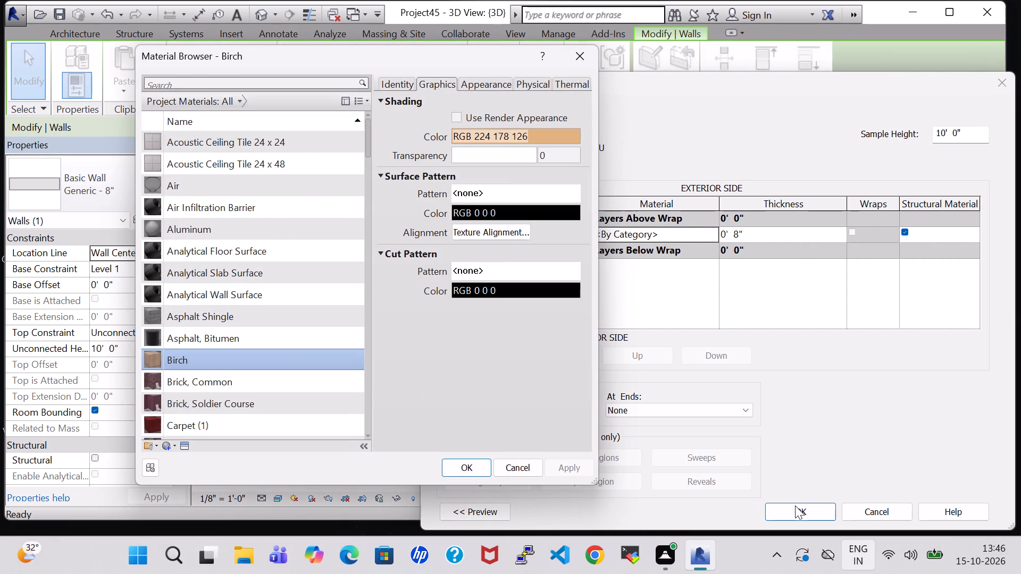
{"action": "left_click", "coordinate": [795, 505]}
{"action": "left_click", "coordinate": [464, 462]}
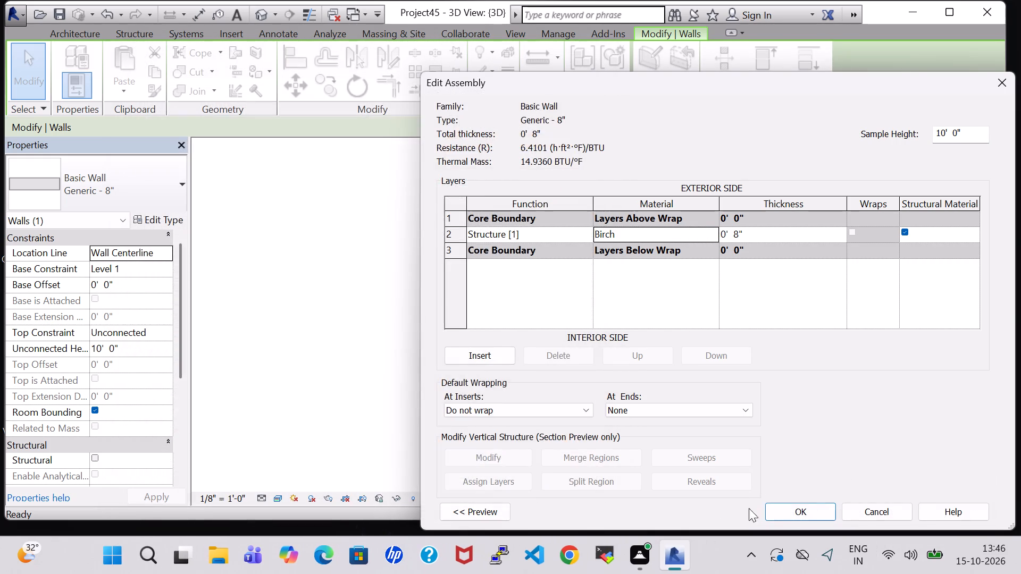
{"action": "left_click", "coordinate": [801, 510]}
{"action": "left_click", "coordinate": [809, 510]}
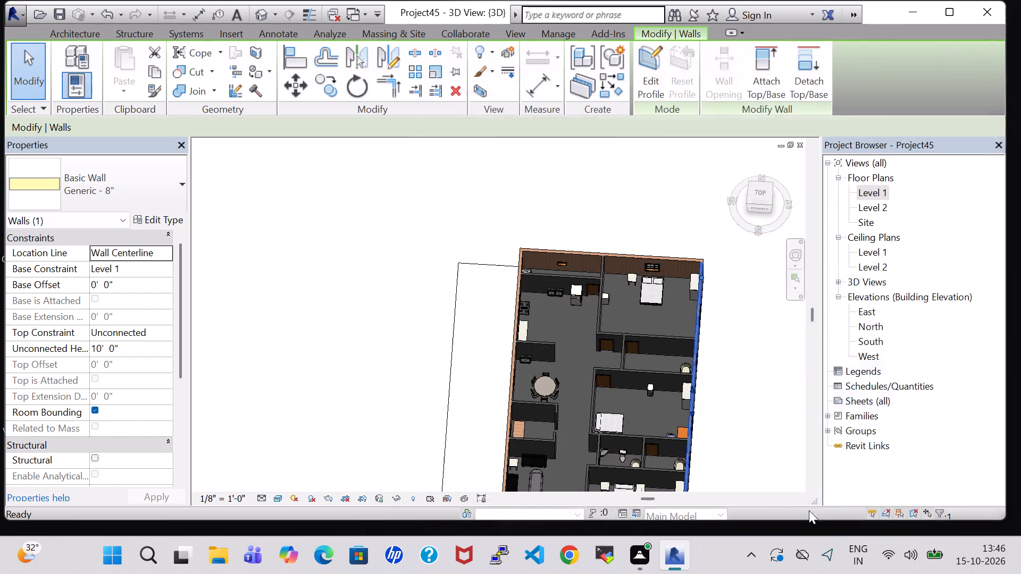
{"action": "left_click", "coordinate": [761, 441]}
Using the south bedroom's exterior front wall, set the Generic - 8" wall type's structure layer material to Brick, Common.
{"action": "middle_click_drag", "start_coordinate": [749, 434], "coordinate": [753, 267]}
{"action": "scroll", "coordinate": [747, 413], "scroll_direction": "up", "scroll_amount": 5}
{"action": "middle_click_drag", "start_coordinate": [753, 411], "coordinate": [751, 410]}
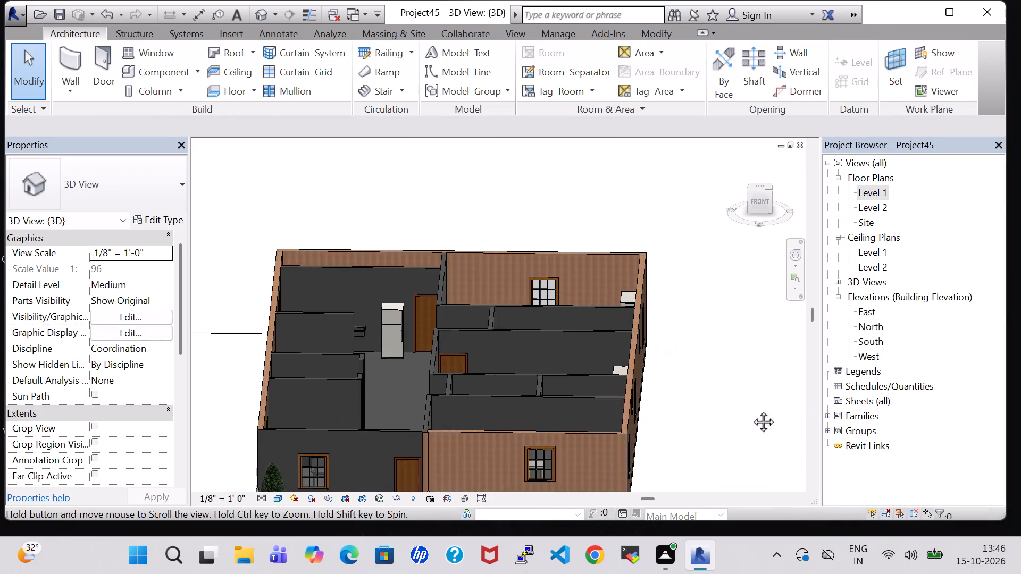
{"action": "scroll", "coordinate": [751, 410], "scroll_direction": "up", "scroll_amount": 1}
{"action": "middle_click_drag", "start_coordinate": [751, 410], "coordinate": [746, 305]}
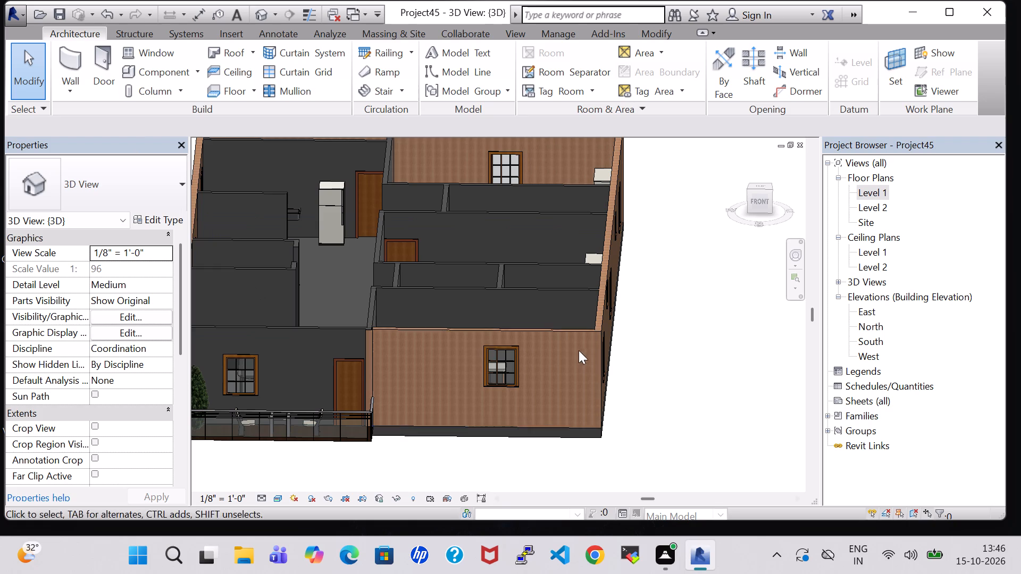
{"action": "left_click", "coordinate": [558, 332]}
{"action": "left_click", "coordinate": [162, 220]}
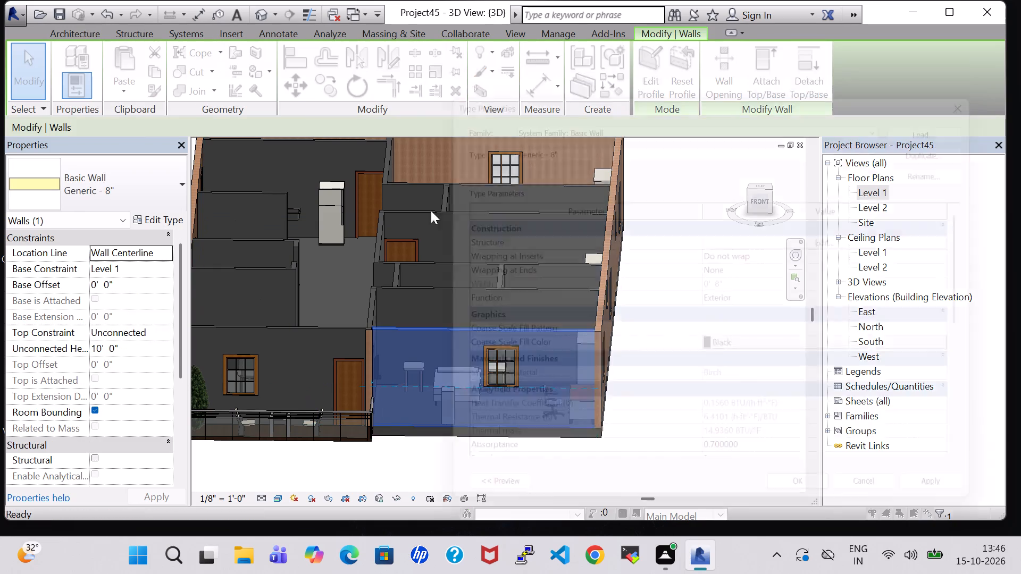
{"action": "left_click", "coordinate": [828, 241]}
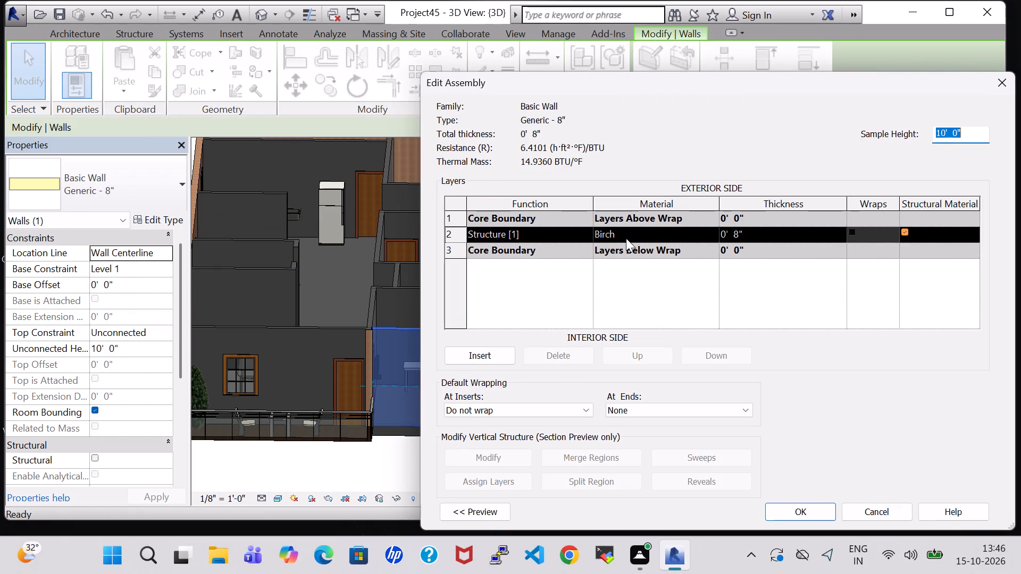
{"action": "left_click", "coordinate": [712, 228]}
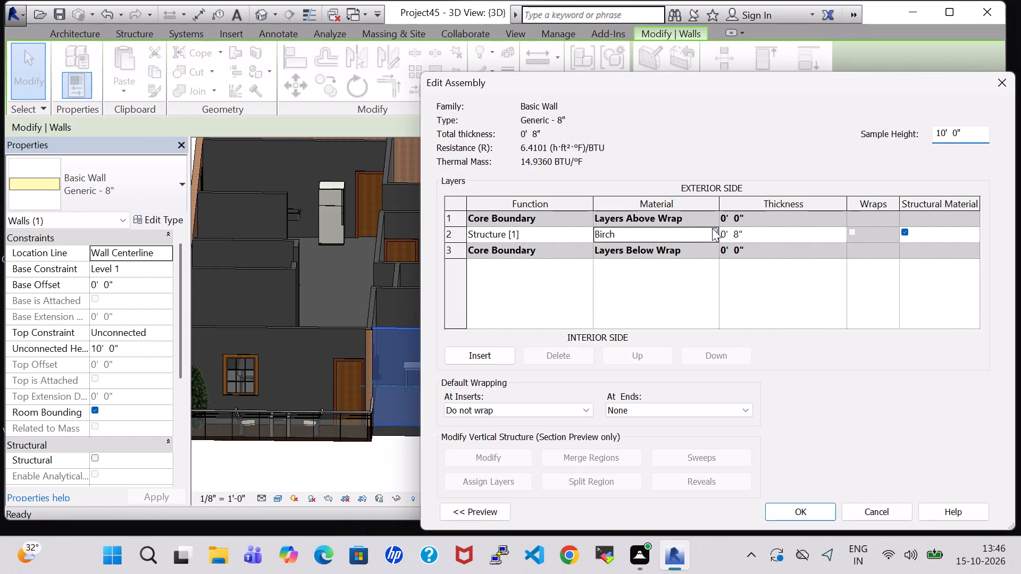
{"action": "left_click", "coordinate": [233, 298]}
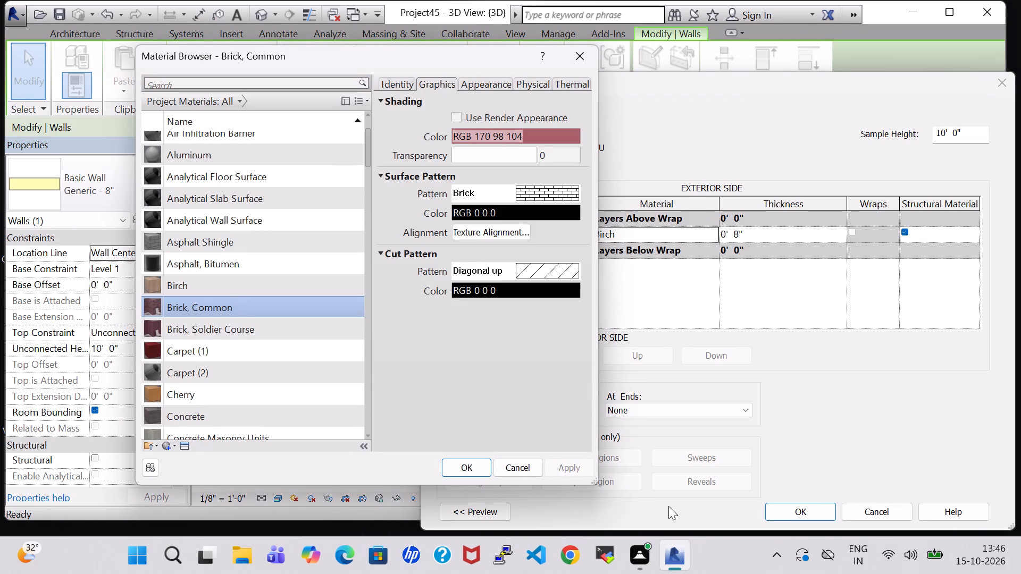
{"action": "left_click", "coordinate": [467, 461]}
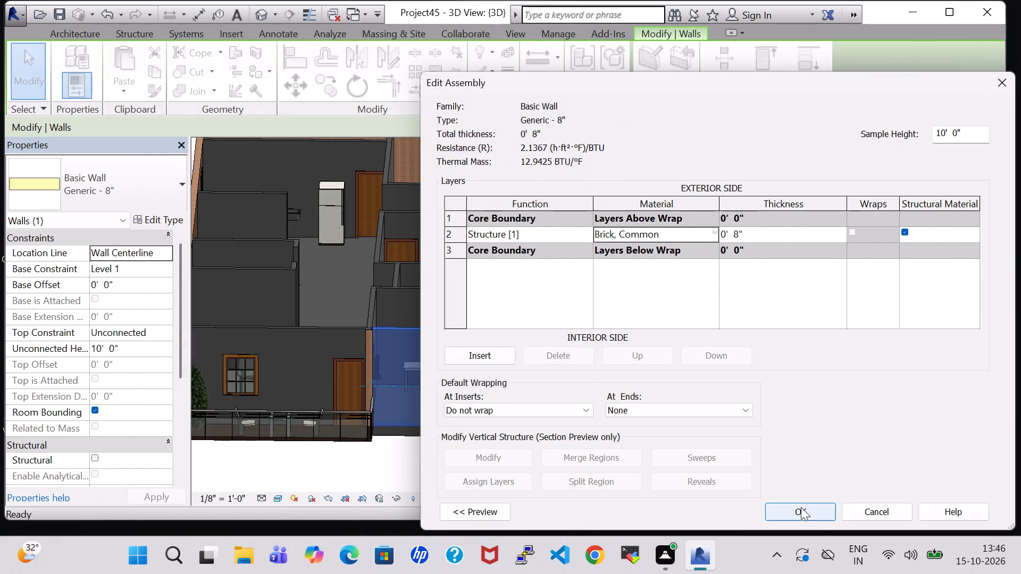
{"action": "left_click", "coordinate": [801, 507]}
{"action": "left_click", "coordinate": [806, 507]}
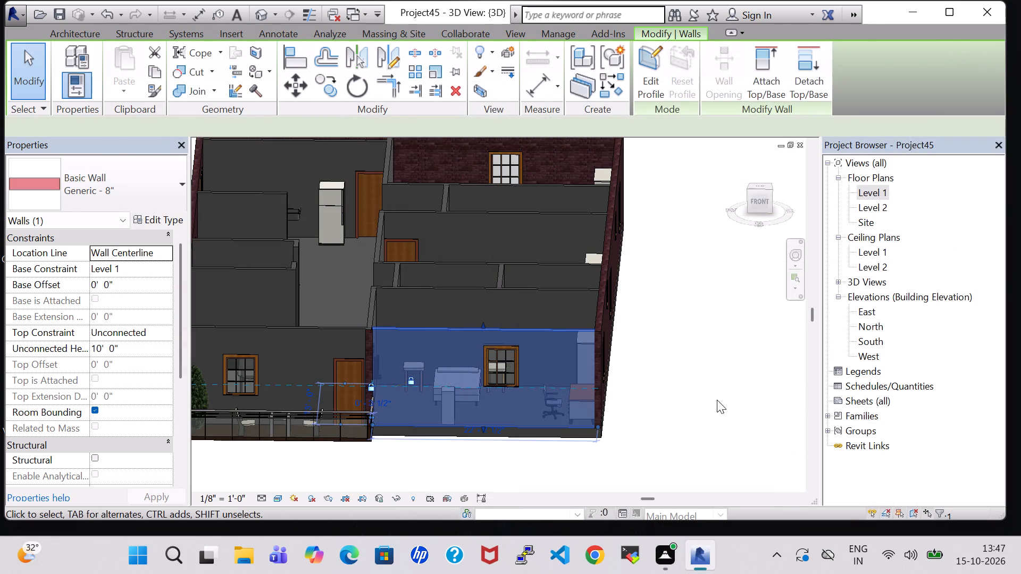
{"action": "left_click", "coordinate": [707, 382]}
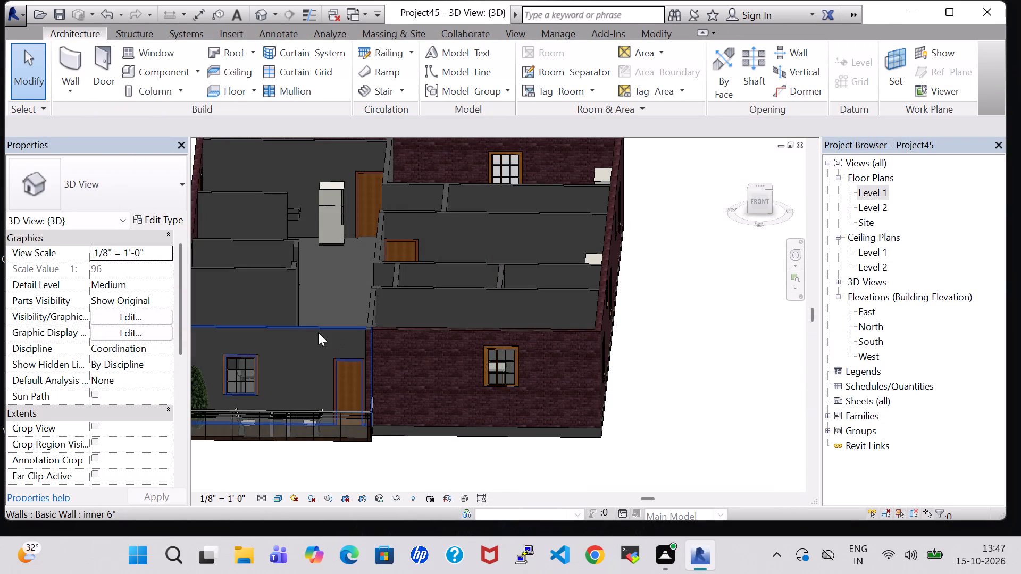
Using the porch-side front wall, set the inner 6" wall type's structure layer material to Brick, Common.
{"action": "left_click", "coordinate": [318, 332]}
{"action": "left_click", "coordinate": [164, 222]}
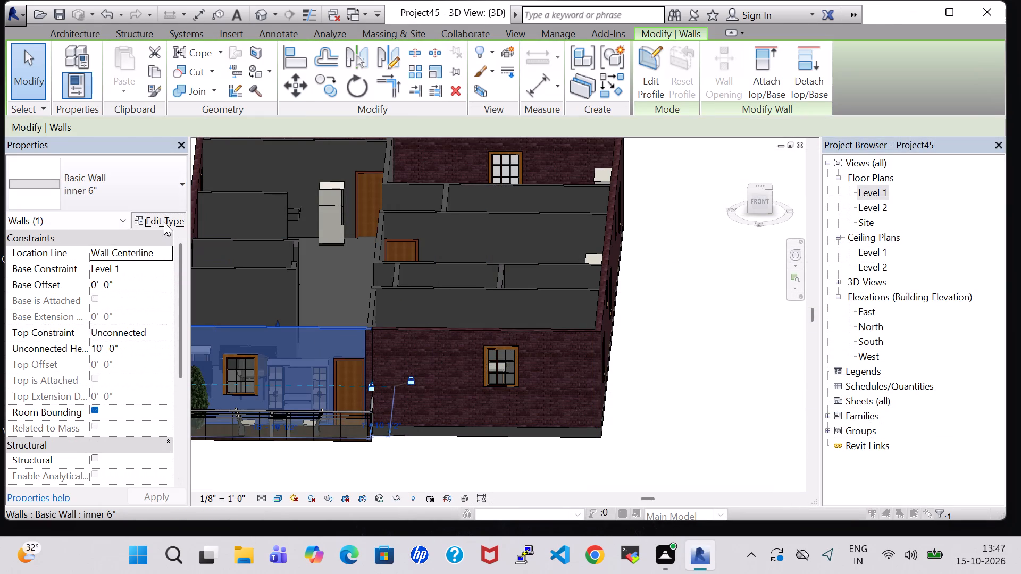
{"action": "left_click", "coordinate": [855, 241]}
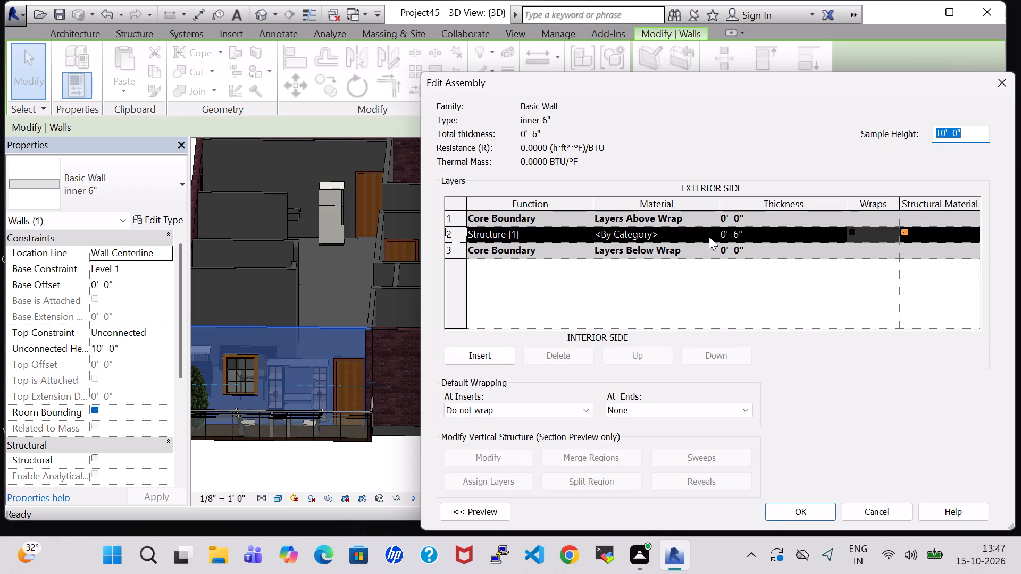
{"action": "left_click", "coordinate": [709, 234]}
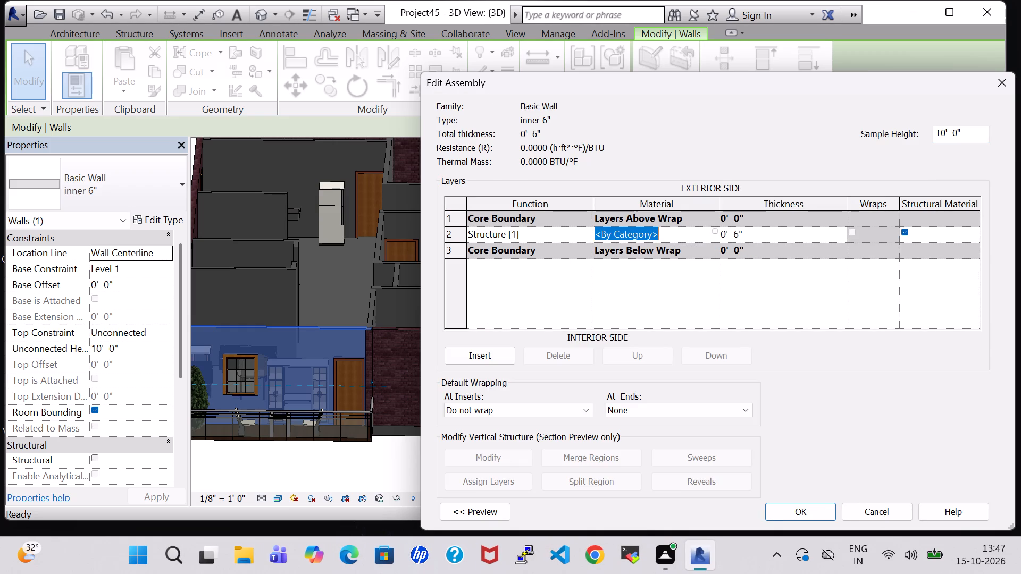
{"action": "left_click", "coordinate": [717, 228]}
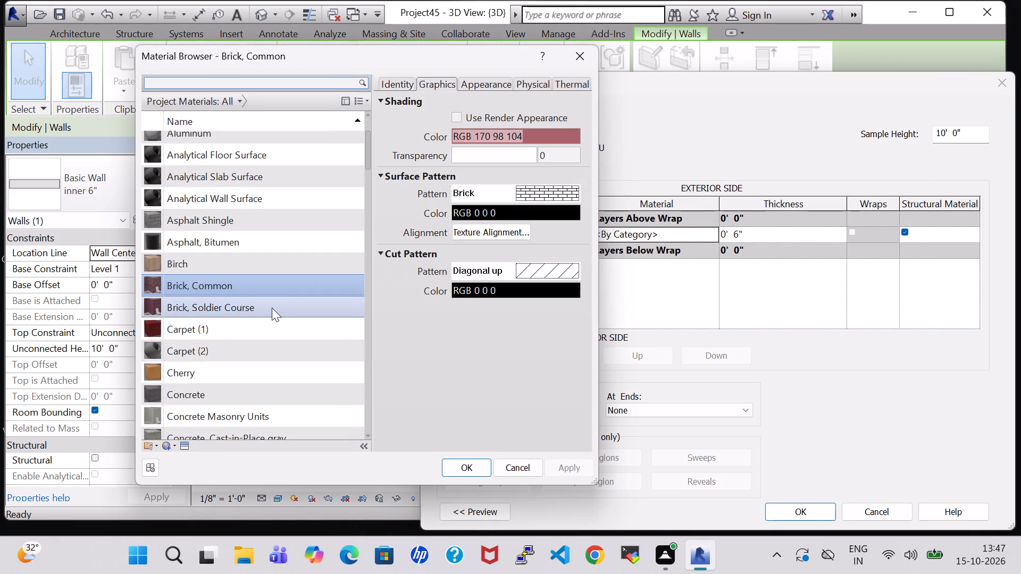
{"action": "left_click", "coordinate": [468, 465]}
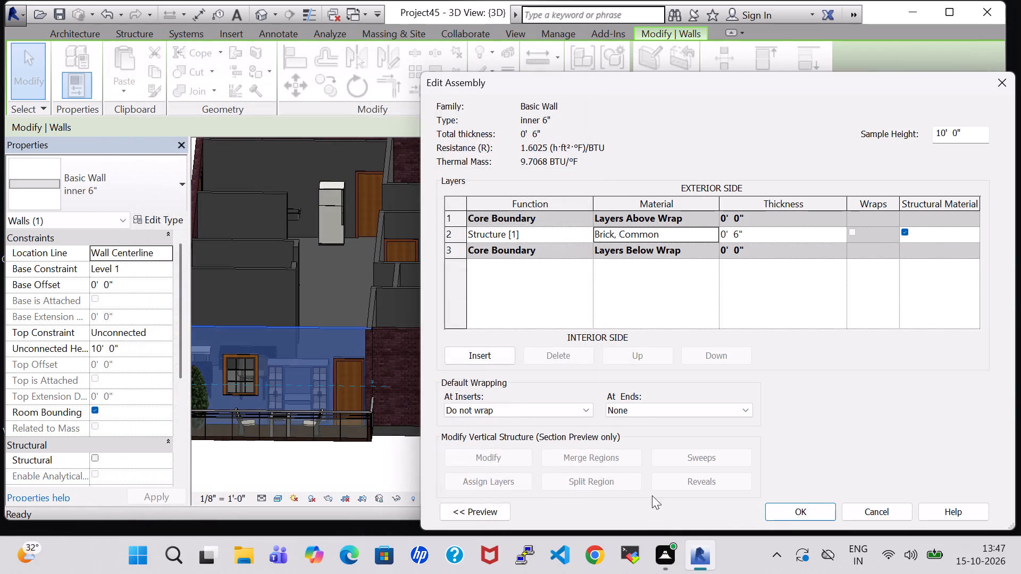
{"action": "left_click", "coordinate": [800, 510]}
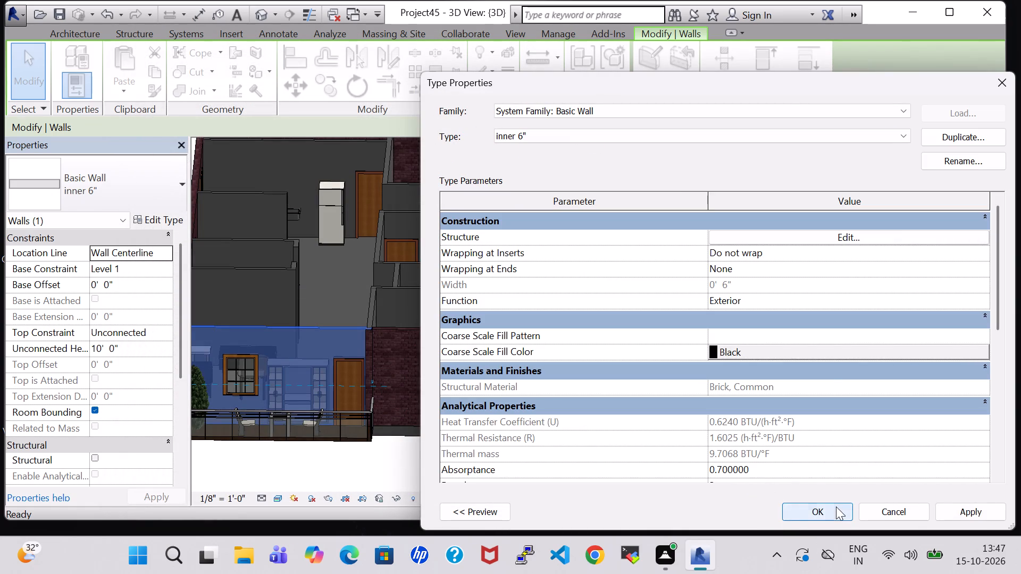
{"action": "left_click", "coordinate": [836, 507]}
{"action": "left_click", "coordinate": [696, 387]}
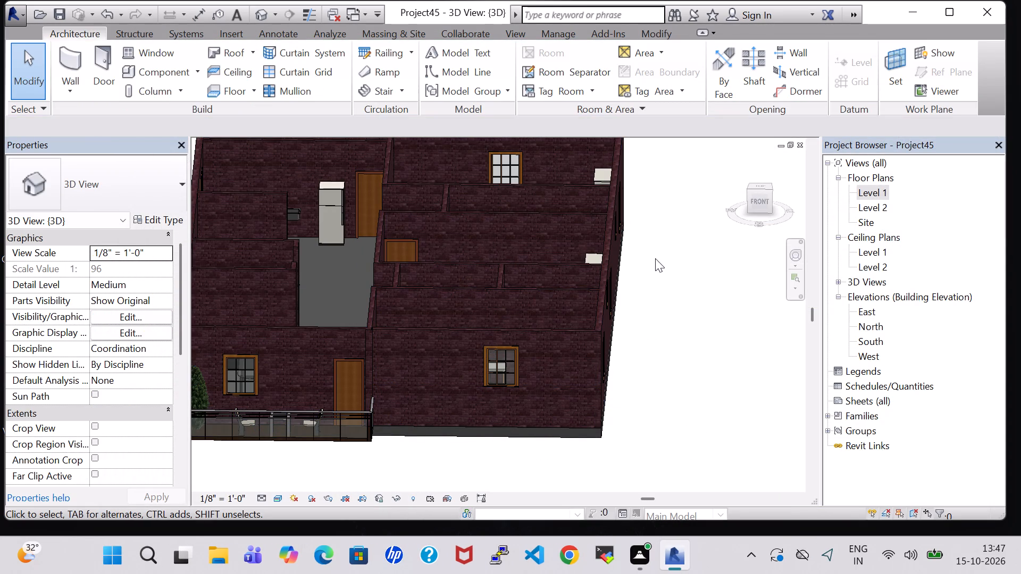
Examine the brick walls and furnished rooms in the 3D view from the front, from above and at the full house extent.
{"action": "middle_click_drag", "start_coordinate": [680, 264], "coordinate": [686, 179], "text": "shift"}
{"action": "middle_click_drag", "start_coordinate": [687, 179], "coordinate": [698, 273], "text": "shift"}
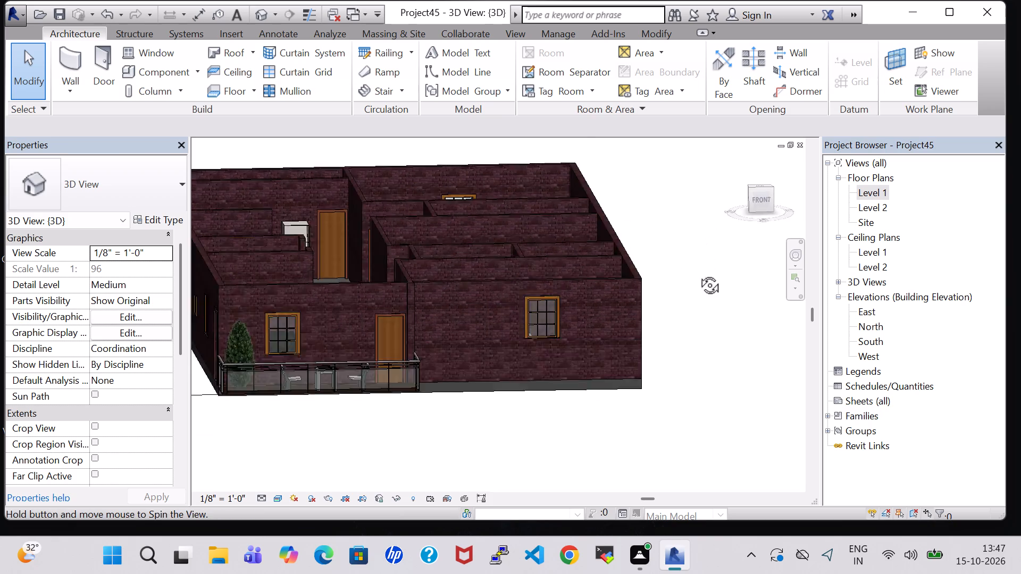
{"action": "middle_click_drag", "start_coordinate": [698, 273], "coordinate": [694, 298], "text": "shift"}
{"action": "middle_click_drag", "start_coordinate": [714, 232], "coordinate": [710, 316], "text": "shift"}
{"action": "scroll", "coordinate": [710, 316], "scroll_direction": "up", "scroll_amount": 1, "text": "shift"}
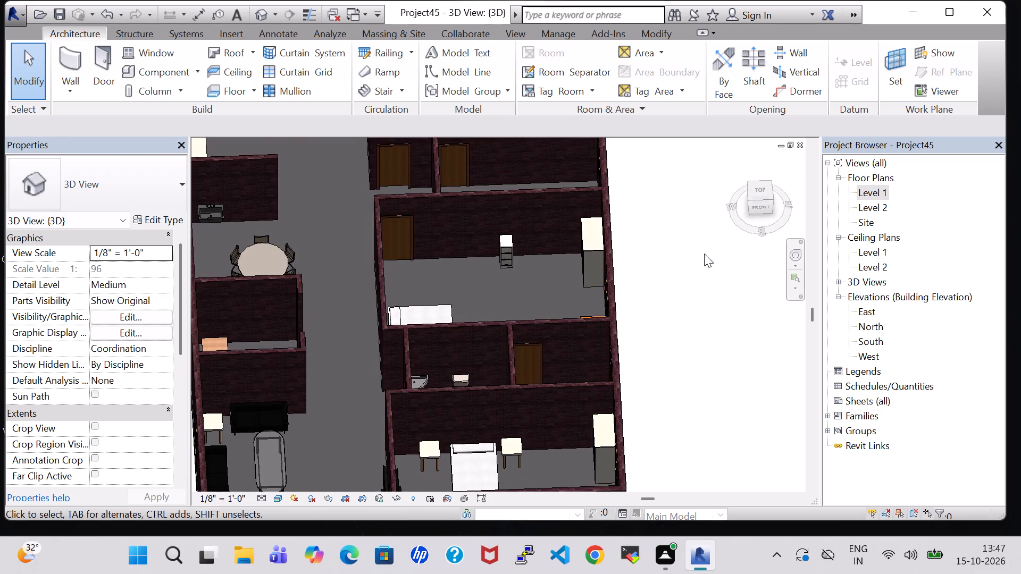
{"action": "middle_click_drag", "start_coordinate": [702, 232], "coordinate": [698, 340], "text": "shift"}
{"action": "scroll", "coordinate": [698, 340], "scroll_direction": "up", "scroll_amount": 1}
{"action": "middle_click_drag", "start_coordinate": [698, 340], "coordinate": [698, 235]}
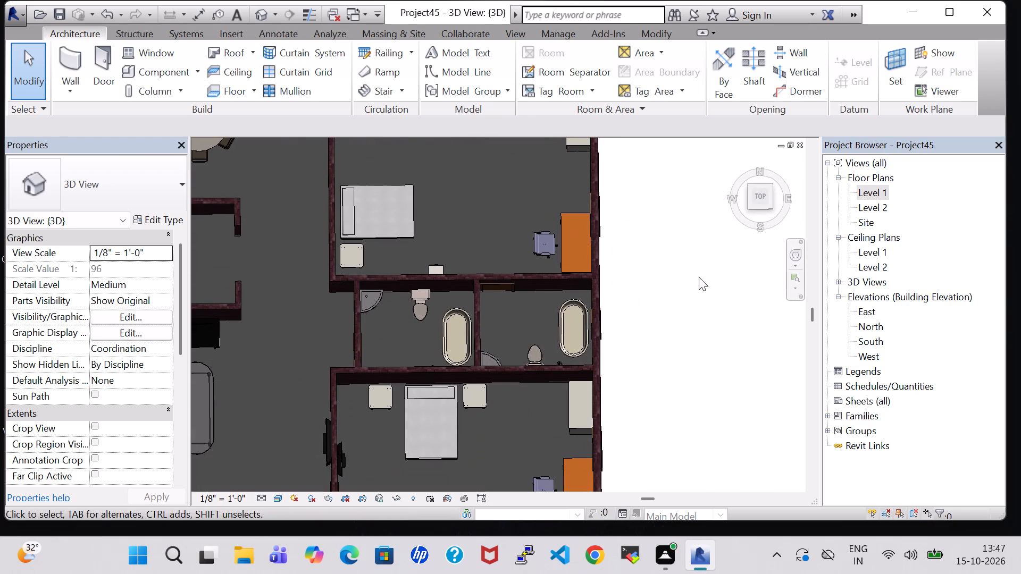
{"action": "scroll", "coordinate": [705, 326], "scroll_direction": "down", "scroll_amount": 4}
{"action": "middle_click_drag", "start_coordinate": [699, 376], "coordinate": [697, 356], "text": "shift"}
{"action": "middle_click_drag", "start_coordinate": [696, 350], "coordinate": [767, 407]}
{"action": "middle_click_drag", "start_coordinate": [537, 387], "coordinate": [542, 417], "text": "shift"}
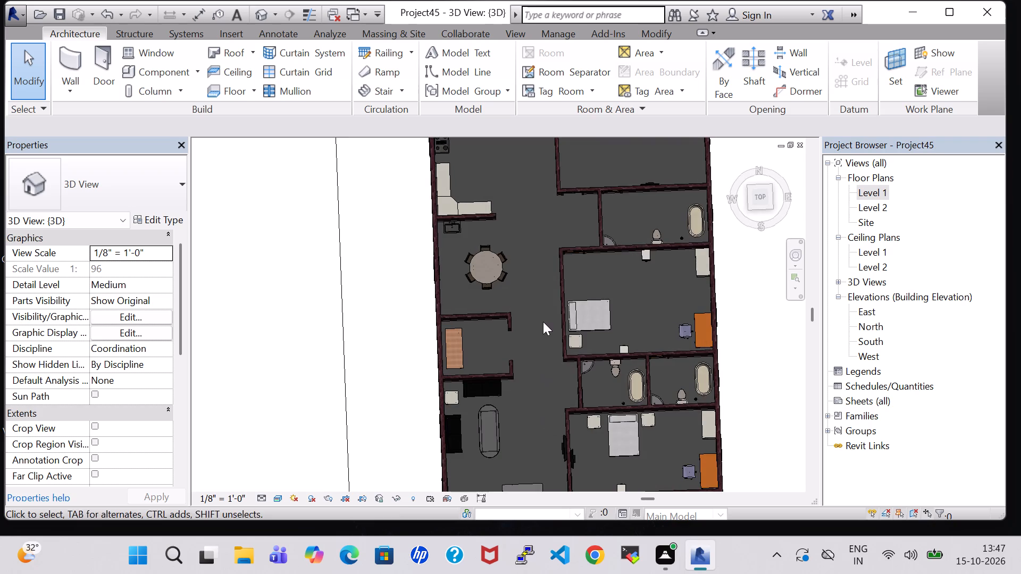
{"action": "scroll", "coordinate": [543, 318], "scroll_direction": "up", "scroll_amount": 1}
{"action": "middle_click_drag", "start_coordinate": [543, 318], "coordinate": [540, 397]}
{"action": "scroll", "coordinate": [540, 395], "scroll_direction": "down", "scroll_amount": 4}
{"action": "middle_click_drag", "start_coordinate": [530, 391], "coordinate": [525, 320]}
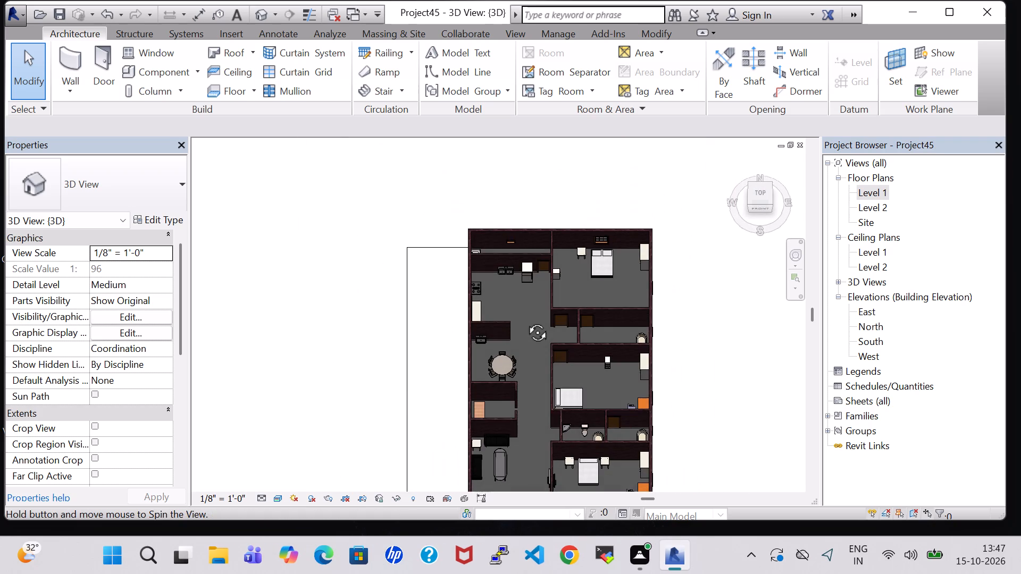
{"action": "middle_click_drag", "start_coordinate": [525, 320], "coordinate": [525, 318]}
{"action": "middle_click_drag", "start_coordinate": [526, 302], "coordinate": [528, 296], "text": "shift"}
{"action": "middle_click_drag", "start_coordinate": [689, 359], "coordinate": [677, 262], "text": "shift"}
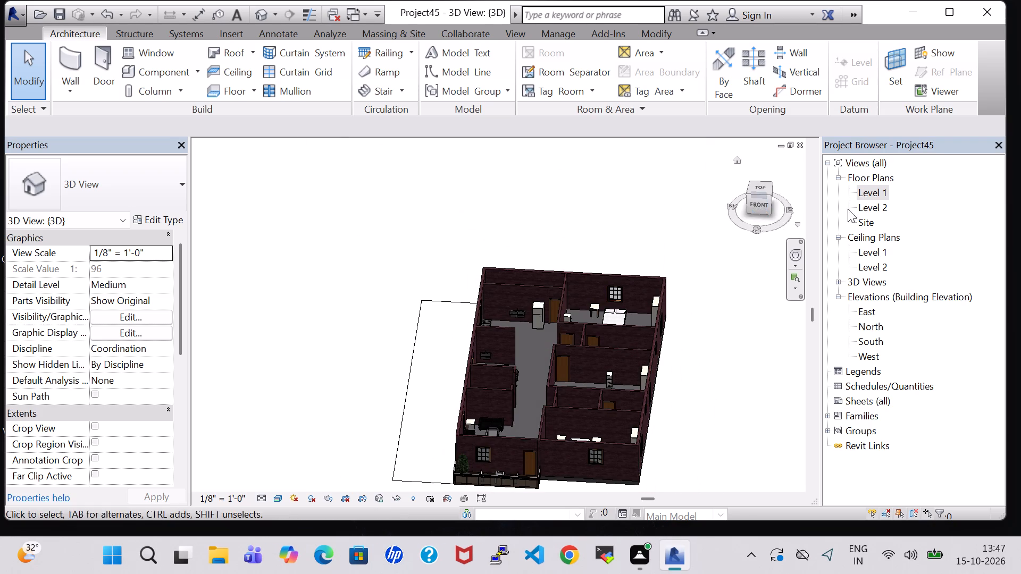
{"action": "left_click", "coordinate": [757, 207]}
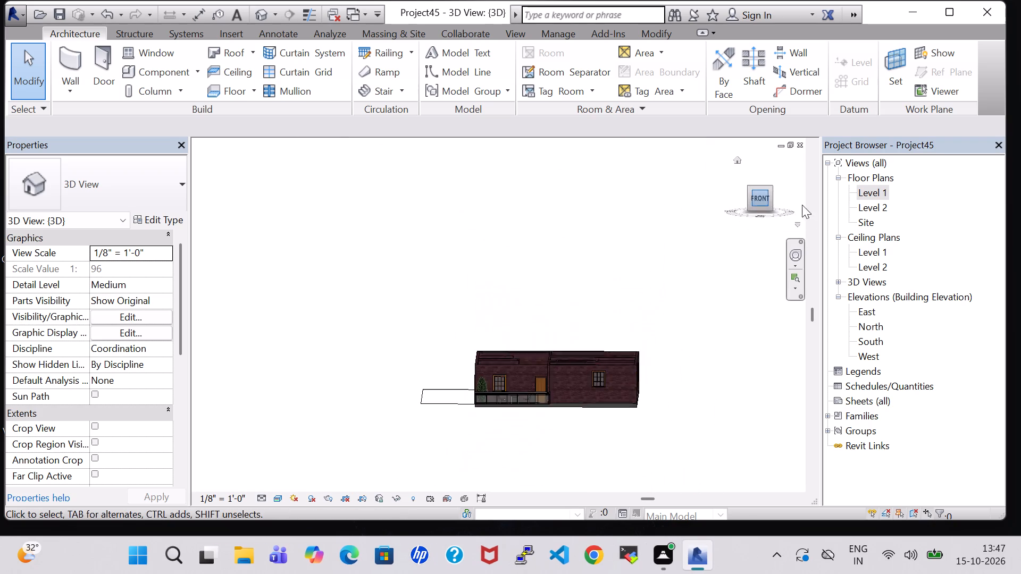
Start a Generic - 12" floor on Level 1 and draw its boundary lines along the outer faces of the north and east walls.
{"action": "double_click", "coordinate": [884, 189]}
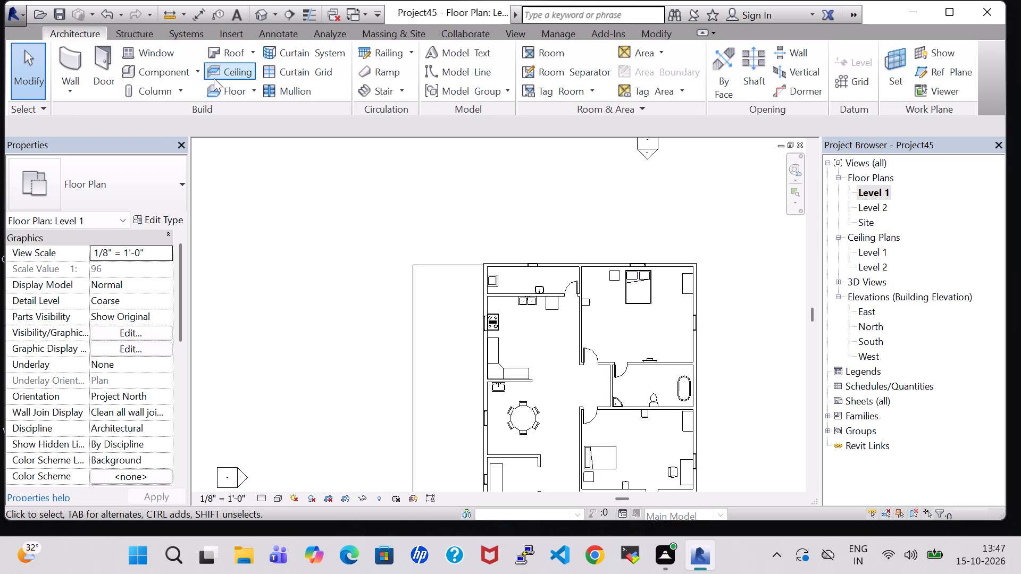
{"action": "left_click", "coordinate": [236, 88]}
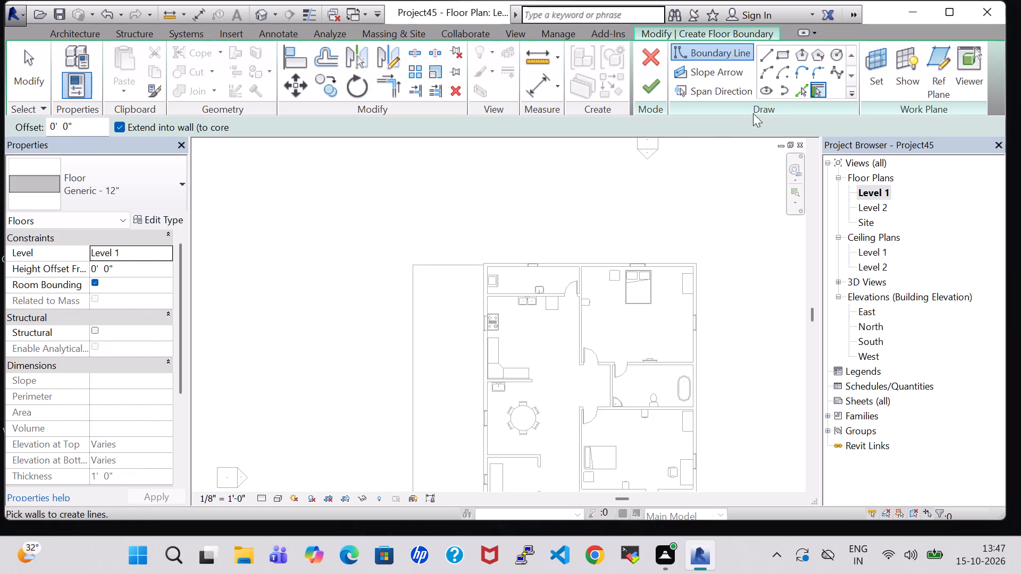
{"action": "left_click", "coordinate": [766, 54]}
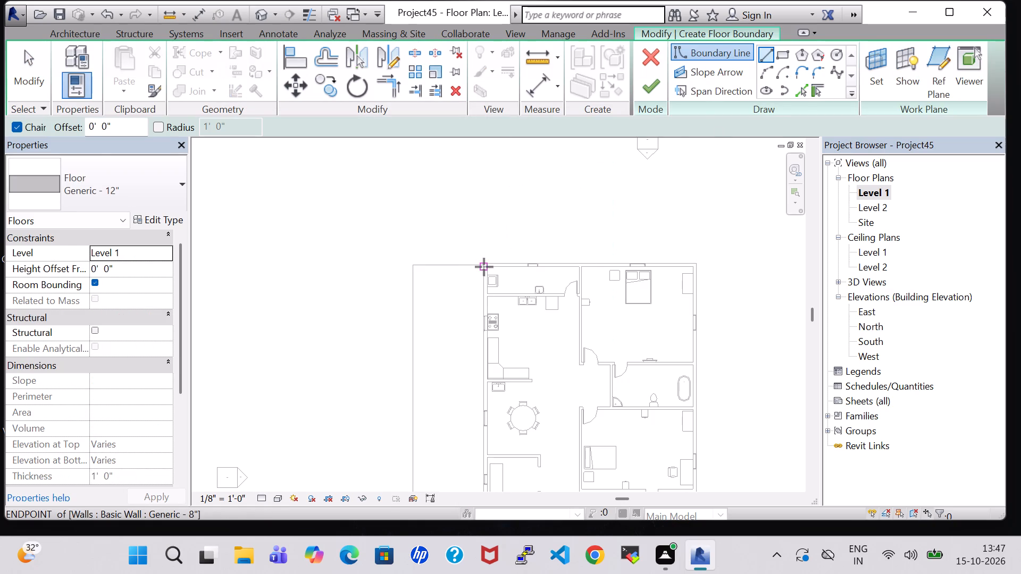
{"action": "scroll", "coordinate": [484, 267], "scroll_direction": "up", "scroll_amount": 7}
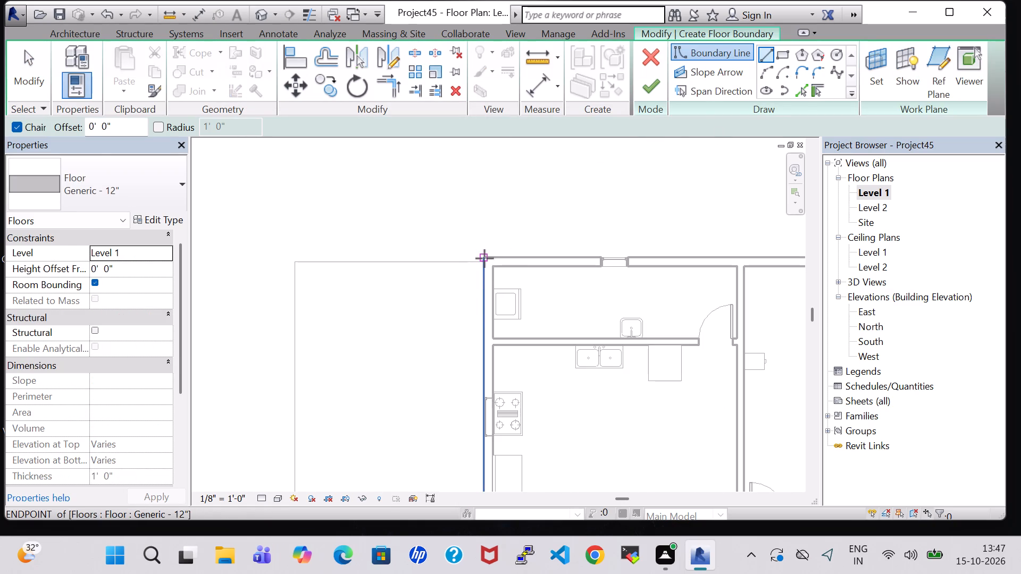
{"action": "left_click", "coordinate": [484, 258]}
{"action": "scroll", "coordinate": [634, 261], "scroll_direction": "up", "scroll_amount": 1}
{"action": "middle_click_drag", "start_coordinate": [634, 261], "coordinate": [426, 270]}
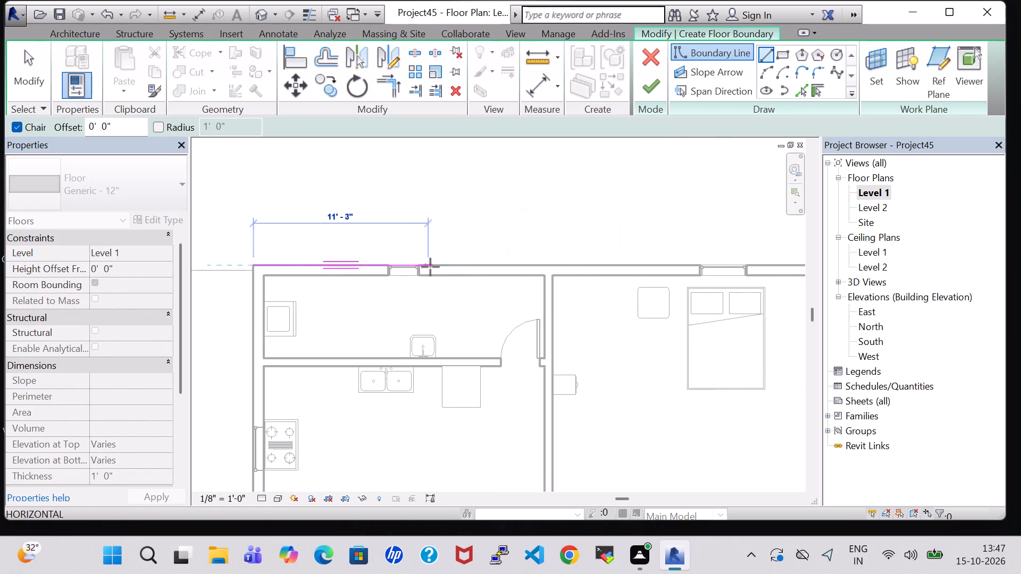
{"action": "middle_click_drag", "start_coordinate": [607, 268], "coordinate": [406, 266]}
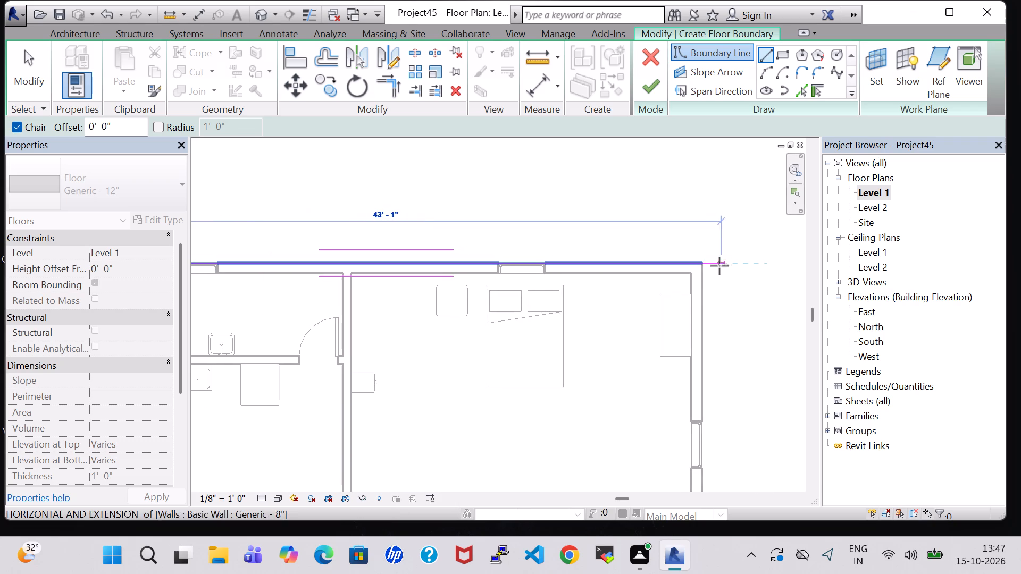
{"action": "left_click", "coordinate": [702, 265]}
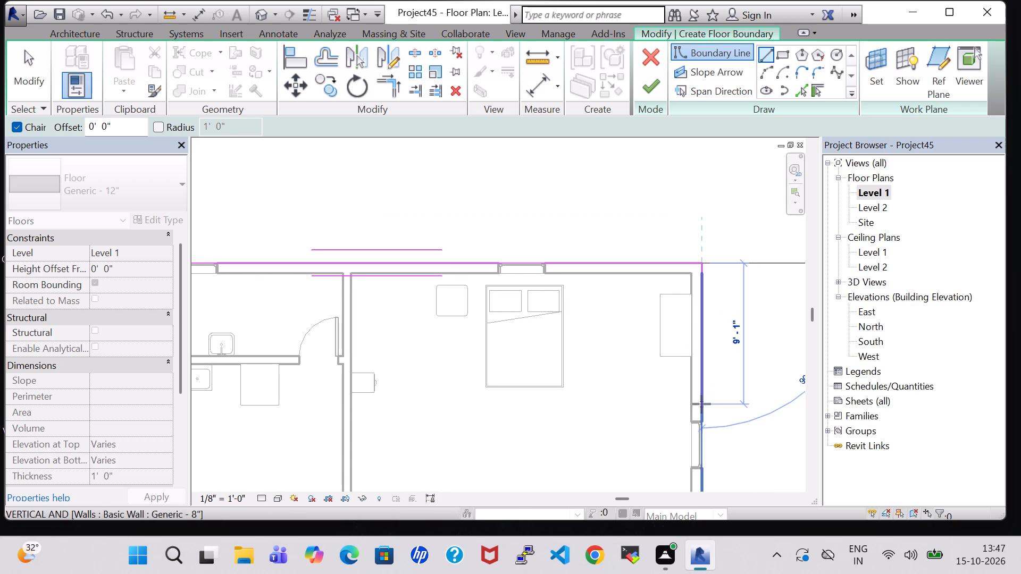
{"action": "middle_click_drag", "start_coordinate": [701, 404], "coordinate": [701, 231]}
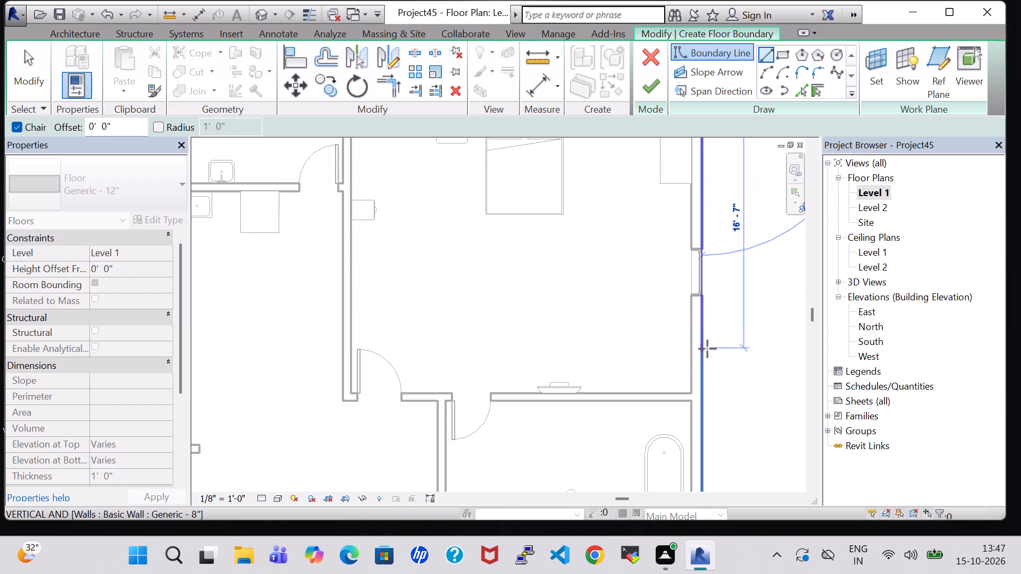
{"action": "scroll", "coordinate": [706, 352], "scroll_direction": "down", "scroll_amount": 5}
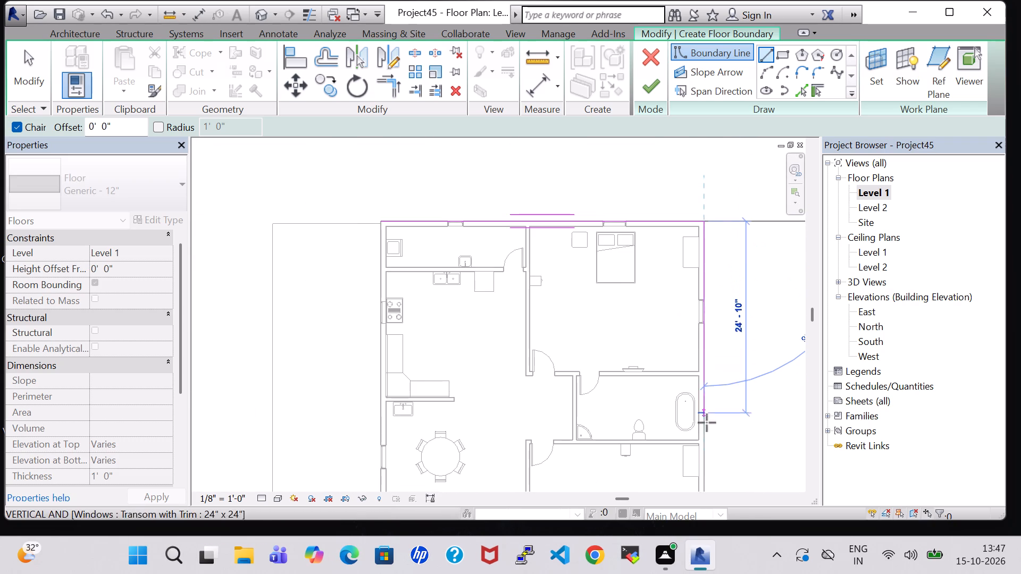
{"action": "middle_click_drag", "start_coordinate": [707, 435], "coordinate": [748, 143]}
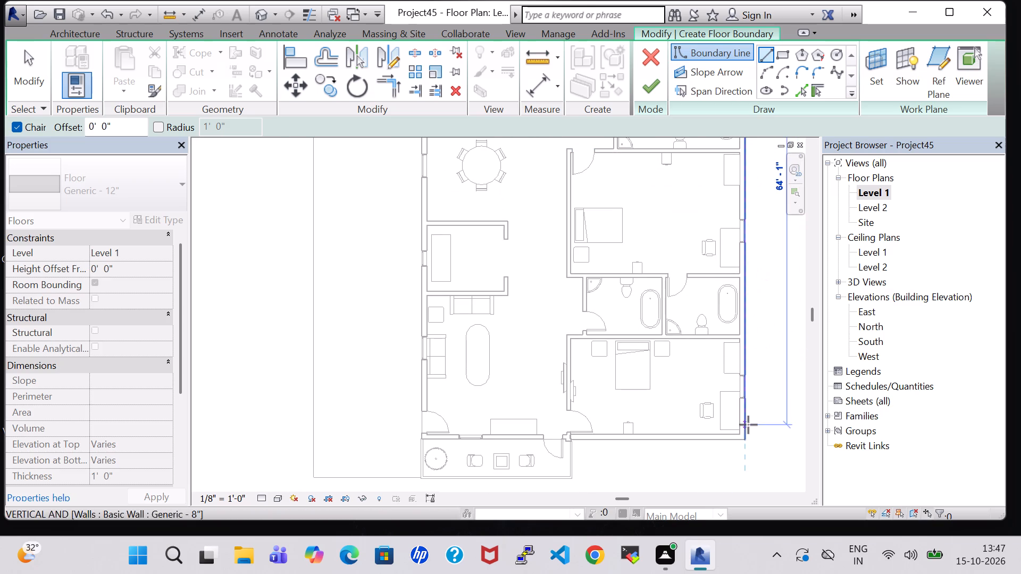
{"action": "left_click", "coordinate": [744, 441]}
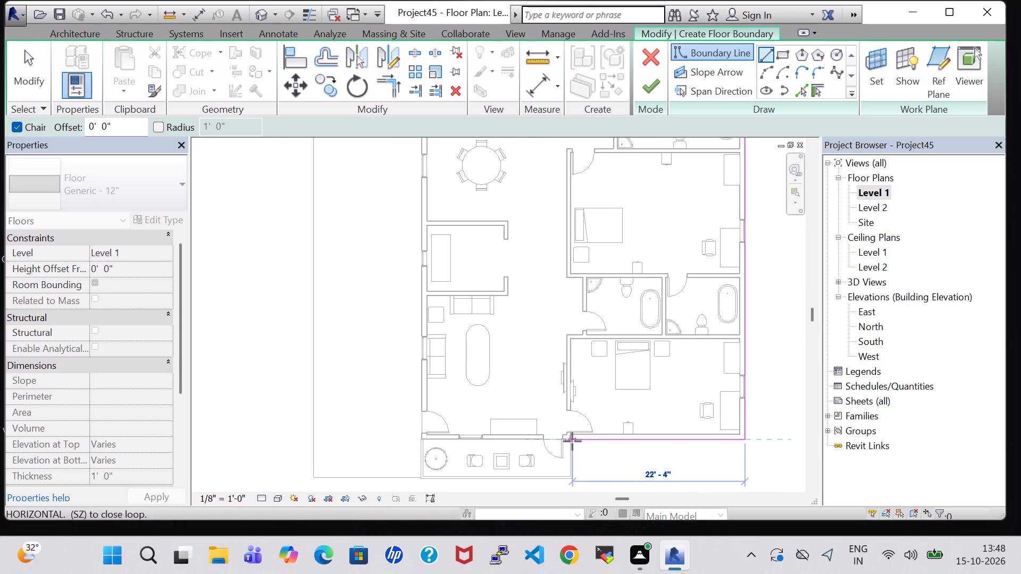
Close the floor boundary with a south line about 41' 11" long and a west line to the northwest corner, and finish the floor.
{"action": "scroll", "coordinate": [571, 441], "scroll_direction": "up", "scroll_amount": 5}
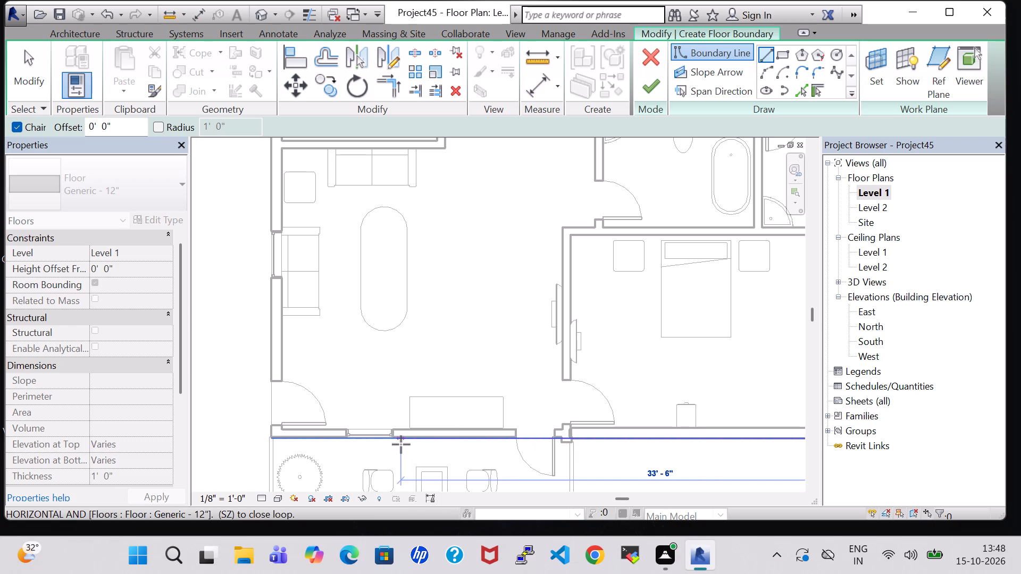
{"action": "scroll", "coordinate": [401, 444], "scroll_direction": "up", "scroll_amount": 1}
{"action": "middle_click_drag", "start_coordinate": [401, 444], "coordinate": [559, 445]}
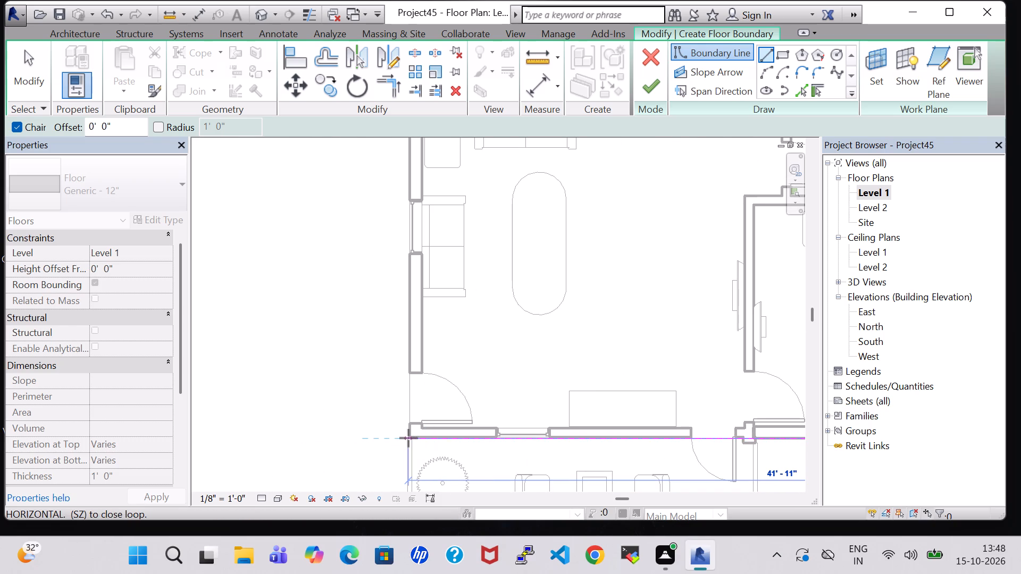
{"action": "left_click", "coordinate": [408, 438]}
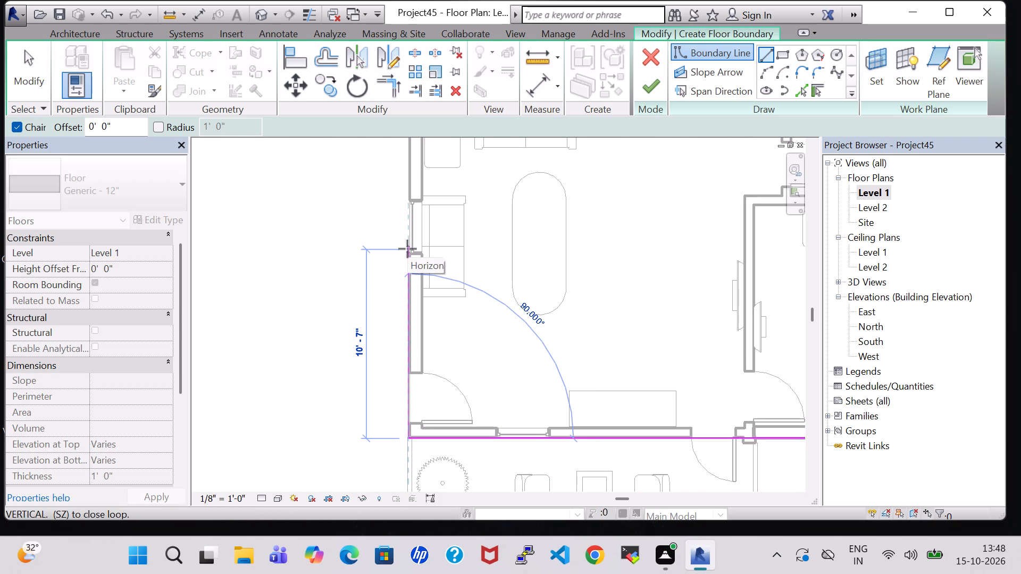
{"action": "middle_click_drag", "start_coordinate": [407, 249], "coordinate": [411, 460]}
{"action": "middle_click_drag", "start_coordinate": [418, 224], "coordinate": [417, 438]}
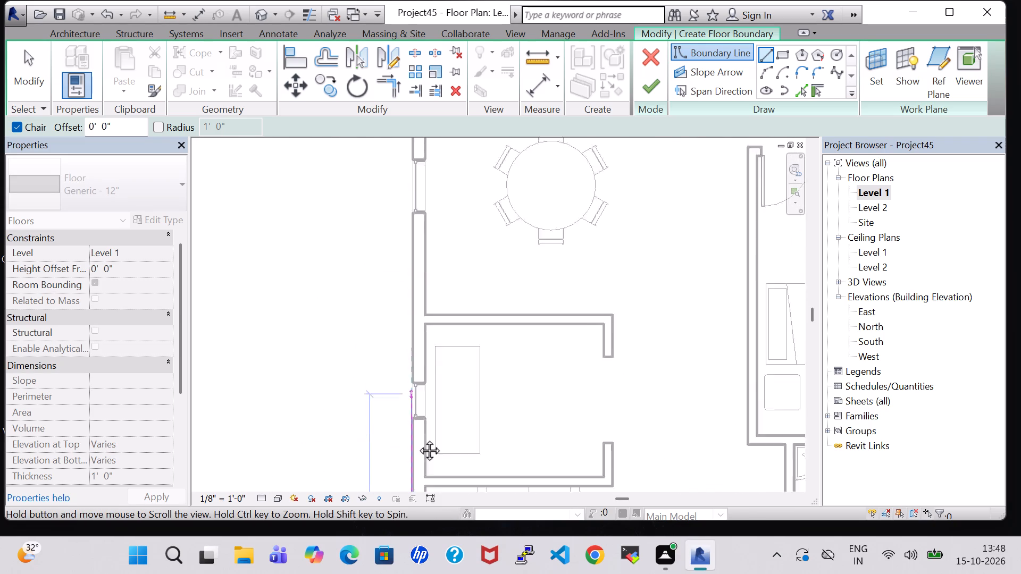
{"action": "middle_click_drag", "start_coordinate": [417, 438], "coordinate": [417, 488]}
{"action": "scroll", "coordinate": [417, 488], "scroll_direction": "up", "scroll_amount": 1}
{"action": "middle_click_drag", "start_coordinate": [413, 231], "coordinate": [399, 537]}
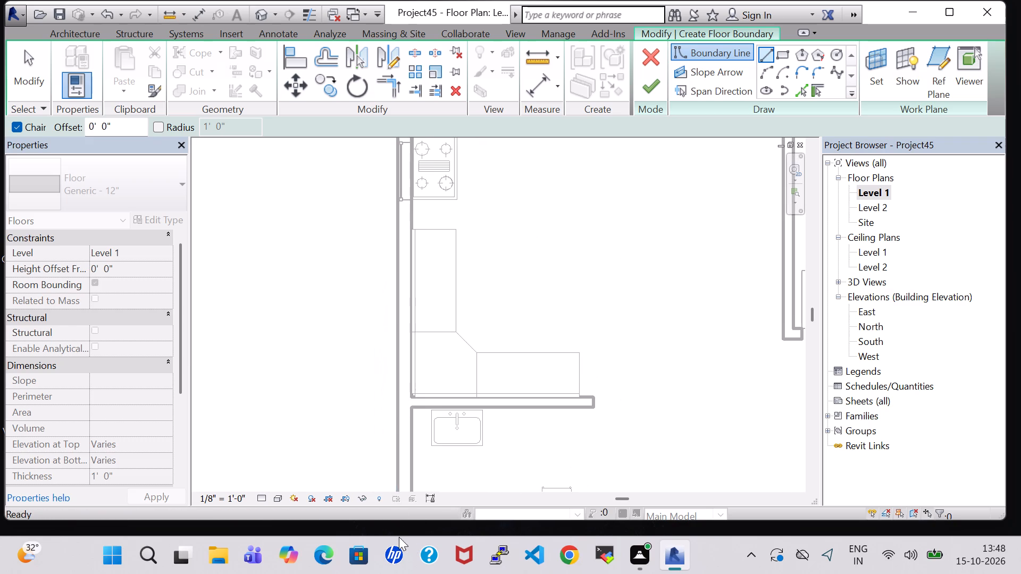
{"action": "middle_click_drag", "start_coordinate": [408, 265], "coordinate": [443, 448]}
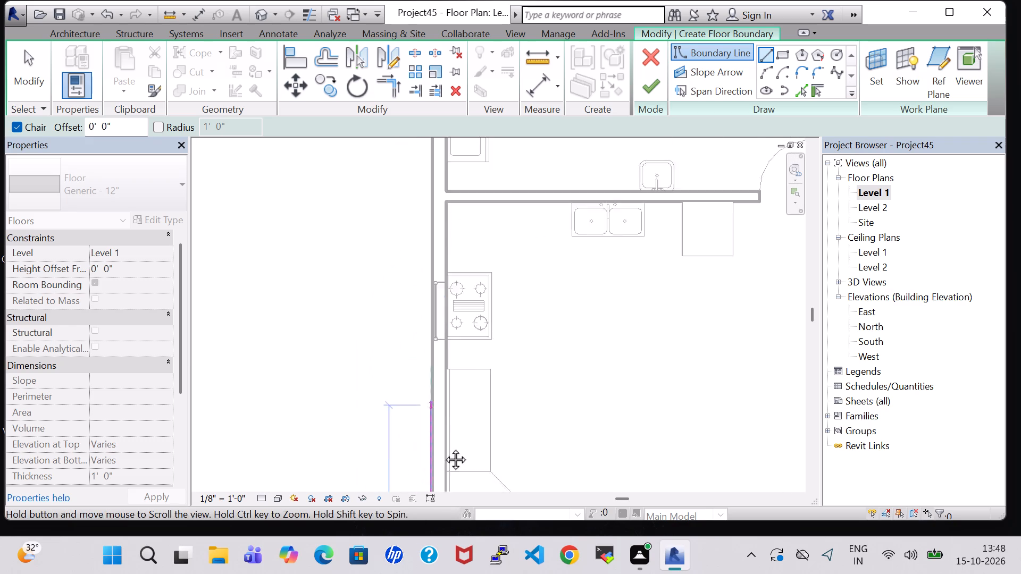
{"action": "middle_click_drag", "start_coordinate": [443, 448], "coordinate": [443, 505]}
{"action": "scroll", "coordinate": [443, 505], "scroll_direction": "up", "scroll_amount": 1}
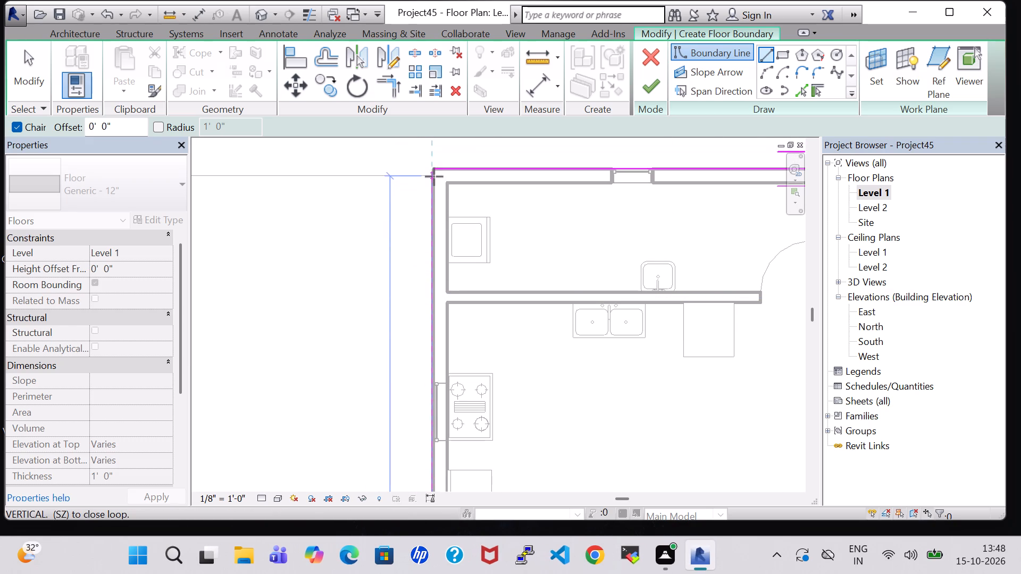
{"action": "left_click", "coordinate": [434, 173]}
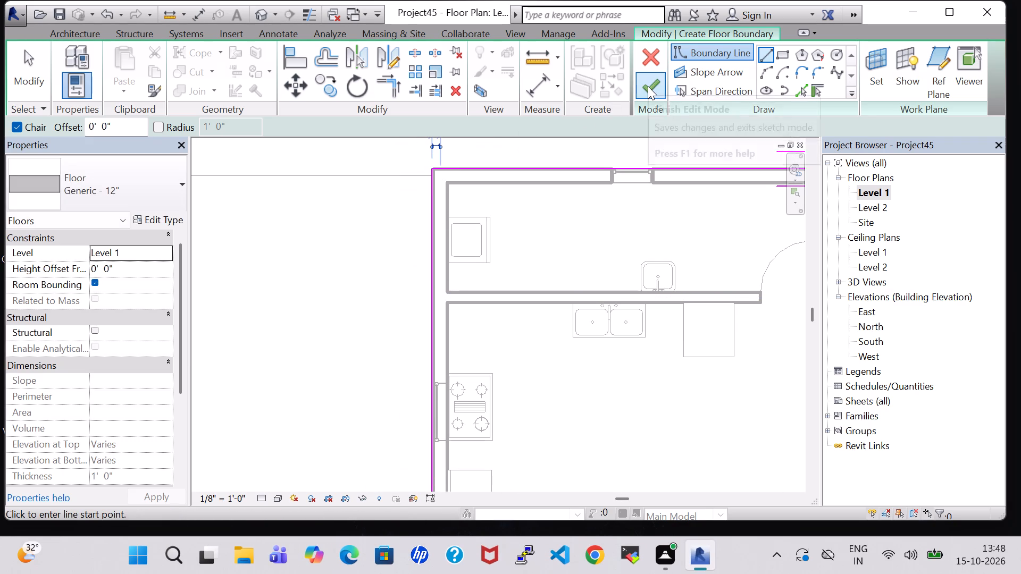
{"action": "left_click", "coordinate": [648, 86]}
Examine the house and its floor in the 3D view and check the Level 1 floor plan.
{"action": "left_click", "coordinate": [262, 16]}
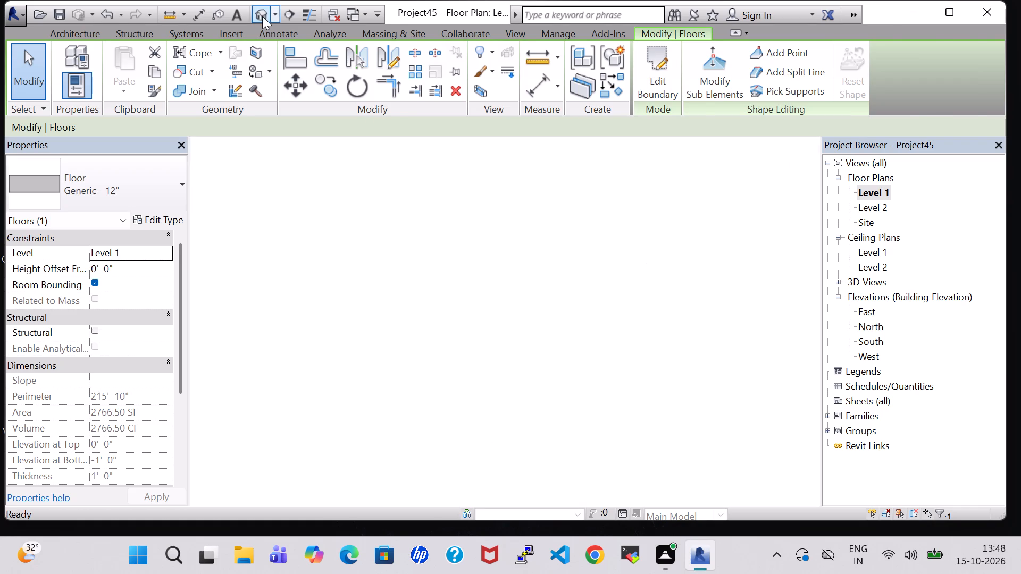
{"action": "scroll", "coordinate": [643, 354], "scroll_direction": "up", "scroll_amount": 5}
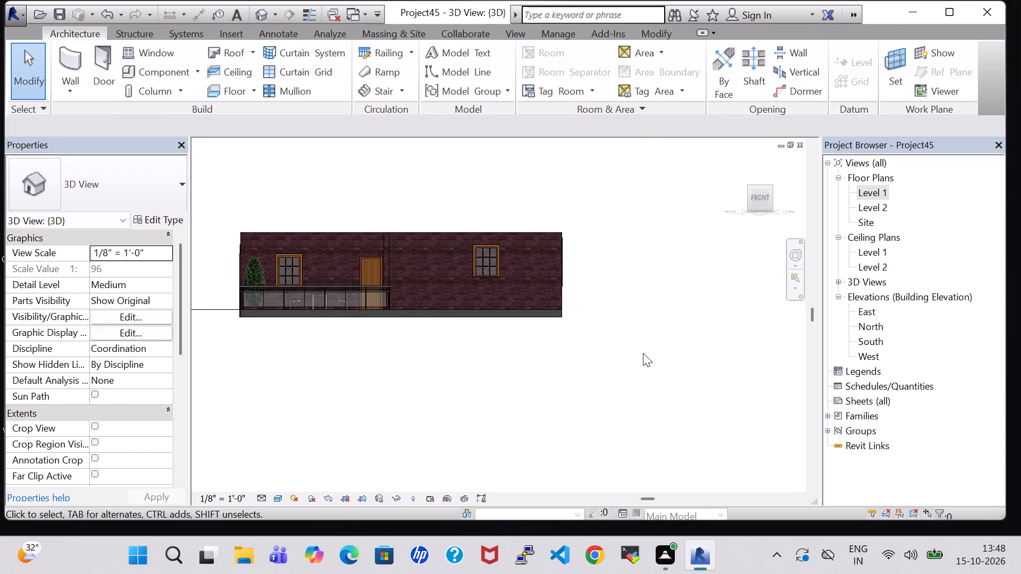
{"action": "scroll", "coordinate": [630, 341], "scroll_direction": "up", "scroll_amount": 5}
{"action": "scroll", "coordinate": [565, 214], "scroll_direction": "up", "scroll_amount": 1}
{"action": "middle_click_drag", "start_coordinate": [565, 214], "coordinate": [579, 285]}
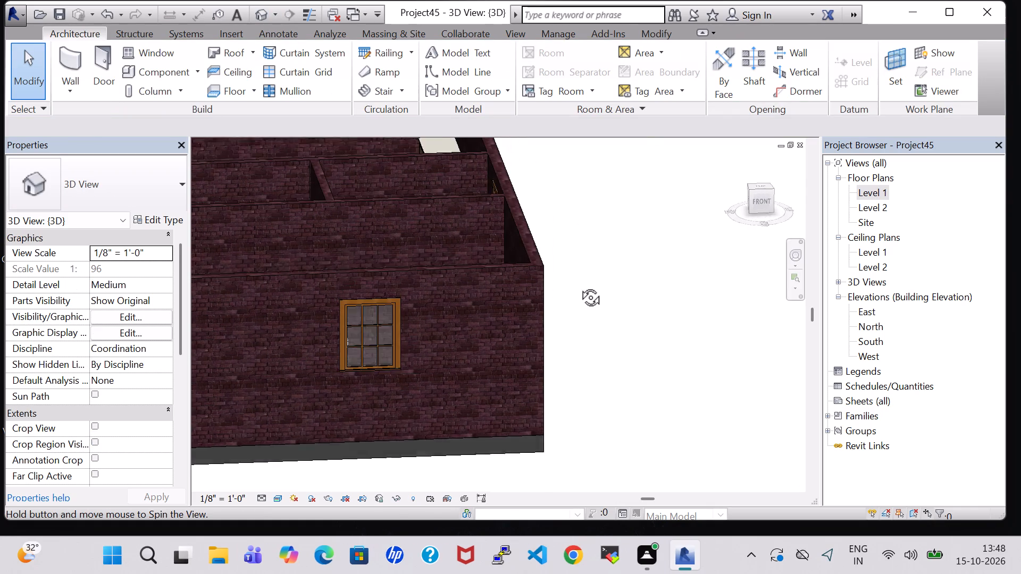
{"action": "middle_click_drag", "start_coordinate": [579, 285], "coordinate": [579, 291]}
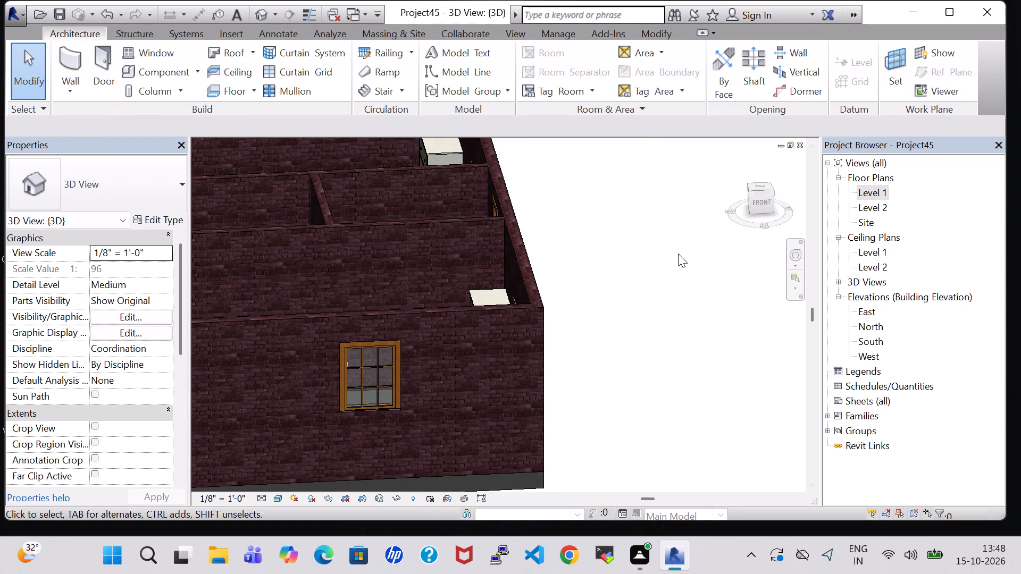
{"action": "scroll", "coordinate": [678, 254], "scroll_direction": "down", "scroll_amount": 5}
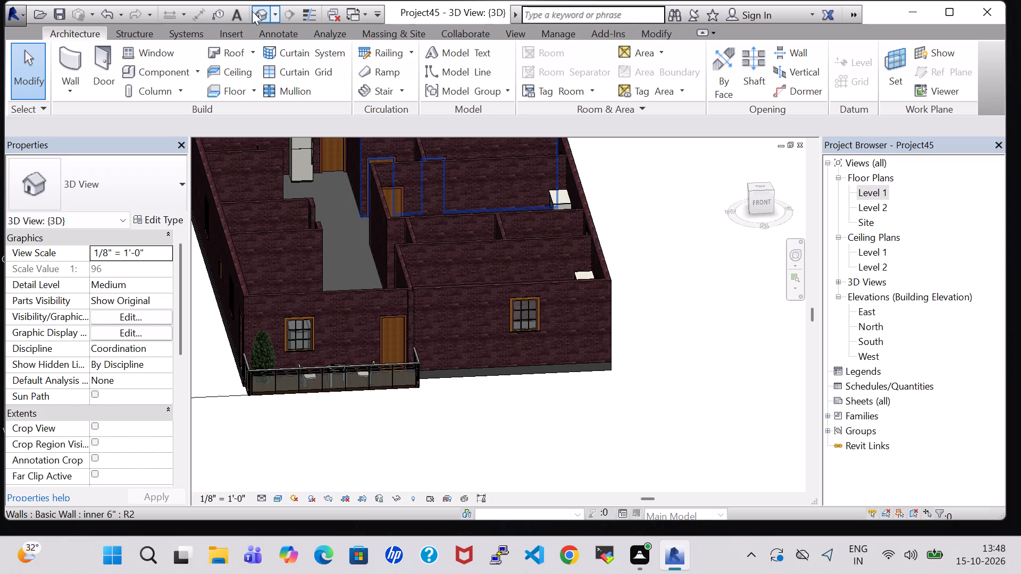
{"action": "left_click", "coordinate": [252, 11]}
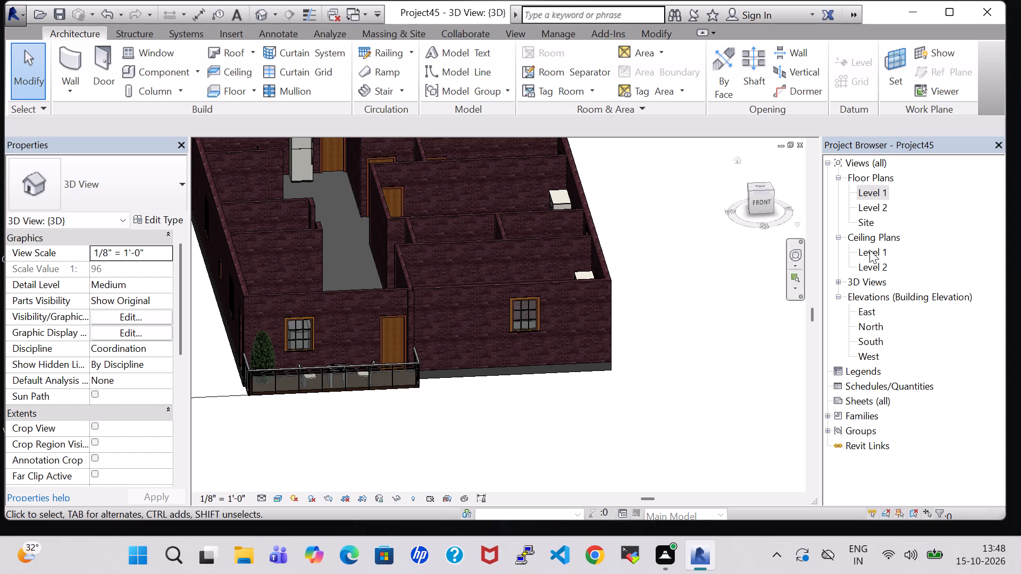
{"action": "double_click", "coordinate": [871, 195]}
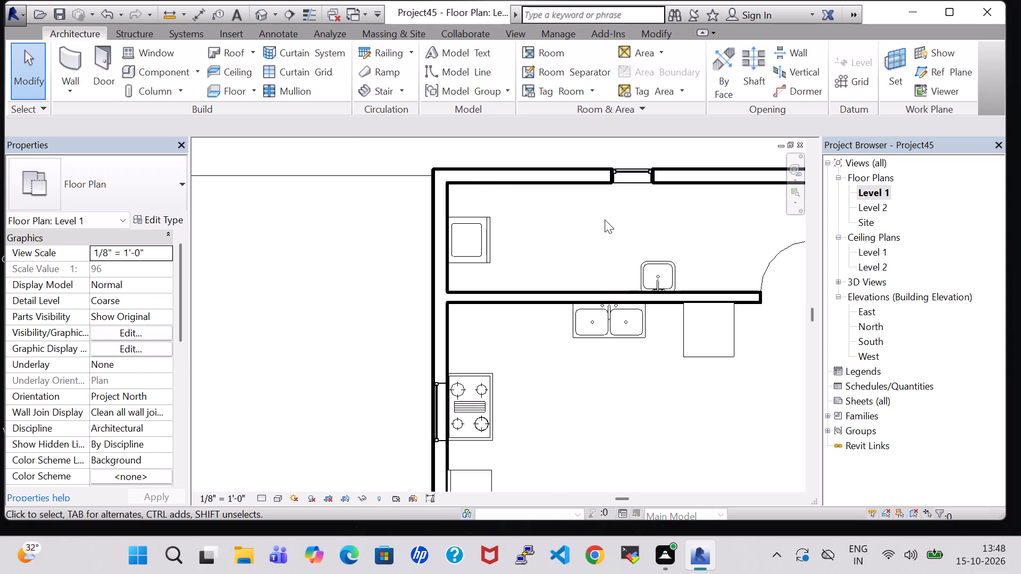
{"action": "scroll", "coordinate": [605, 220], "scroll_direction": "down", "scroll_amount": 8}
{"action": "left_click", "coordinate": [589, 190]}
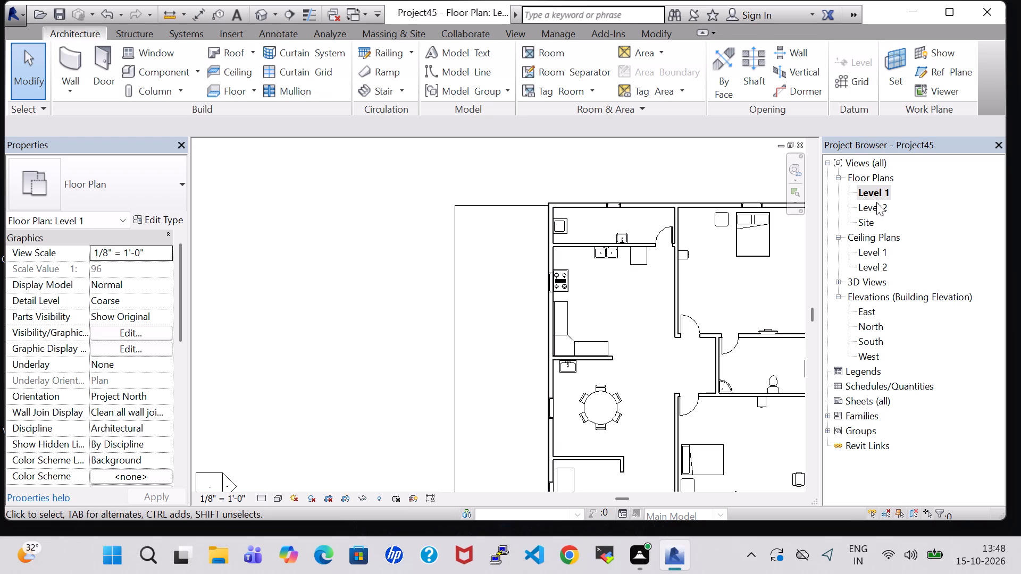
{"action": "left_click", "coordinate": [263, 7]}
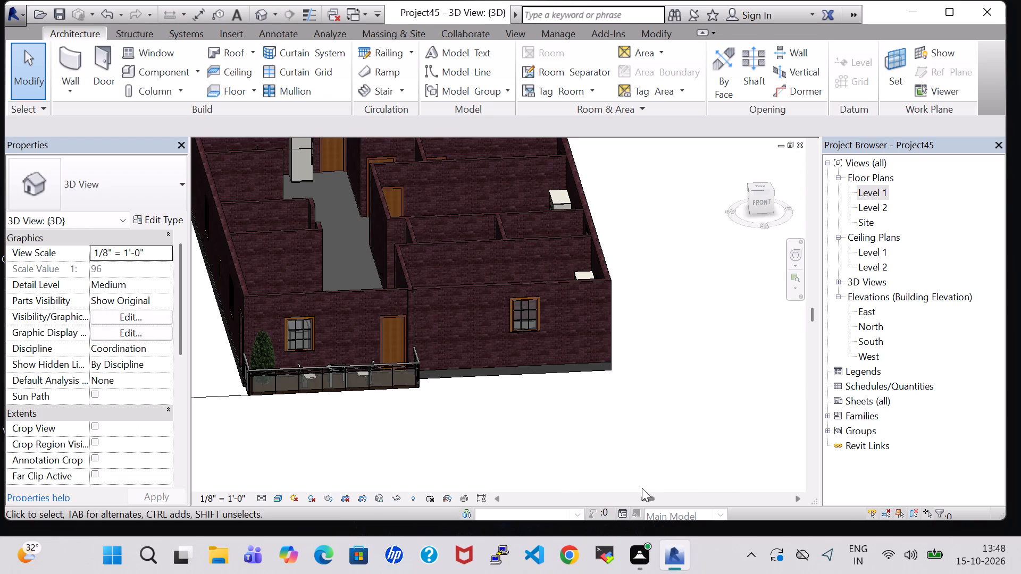
Delete the newly drawn Generic - 12" floor beneath the house in the 3D view.
{"action": "middle_click_drag", "start_coordinate": [614, 457], "coordinate": [627, 384]}
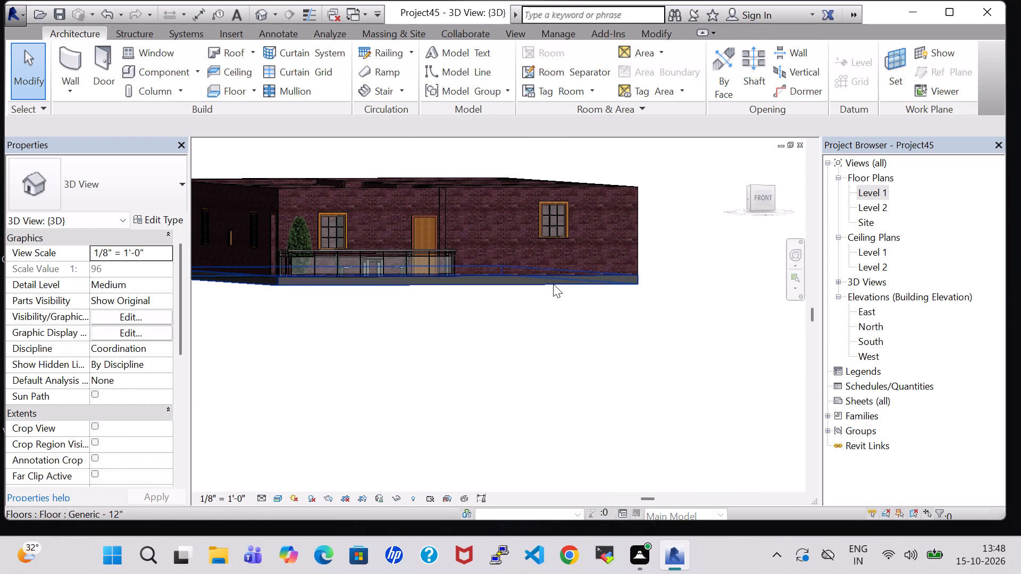
{"action": "left_click", "coordinate": [553, 284]}
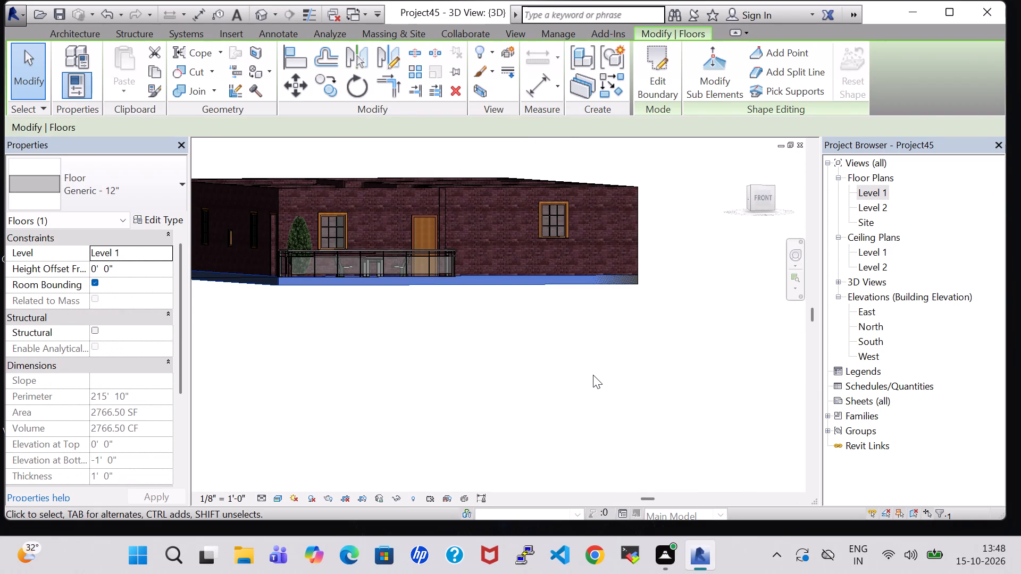
{"action": "key", "text": "Delete"}
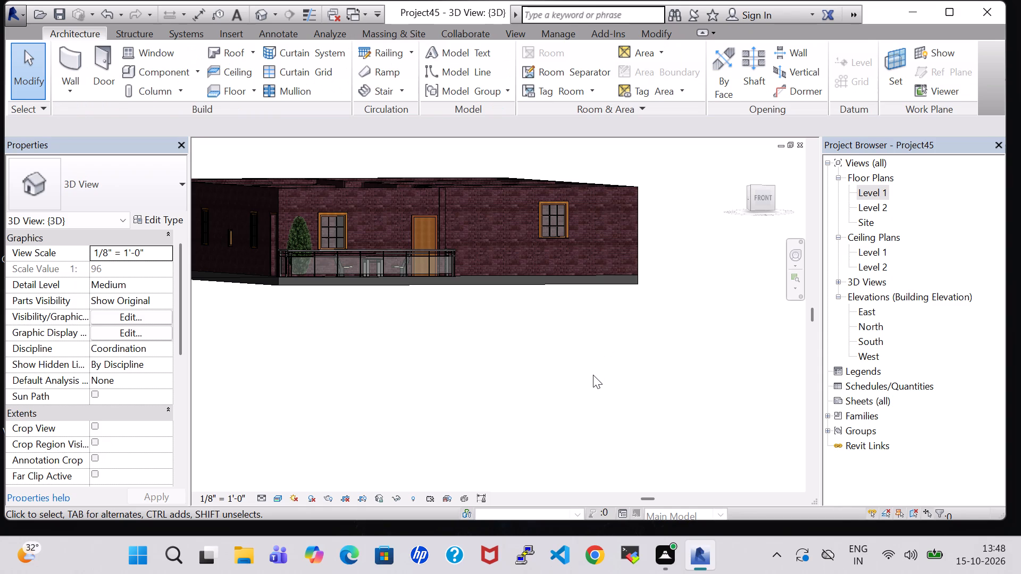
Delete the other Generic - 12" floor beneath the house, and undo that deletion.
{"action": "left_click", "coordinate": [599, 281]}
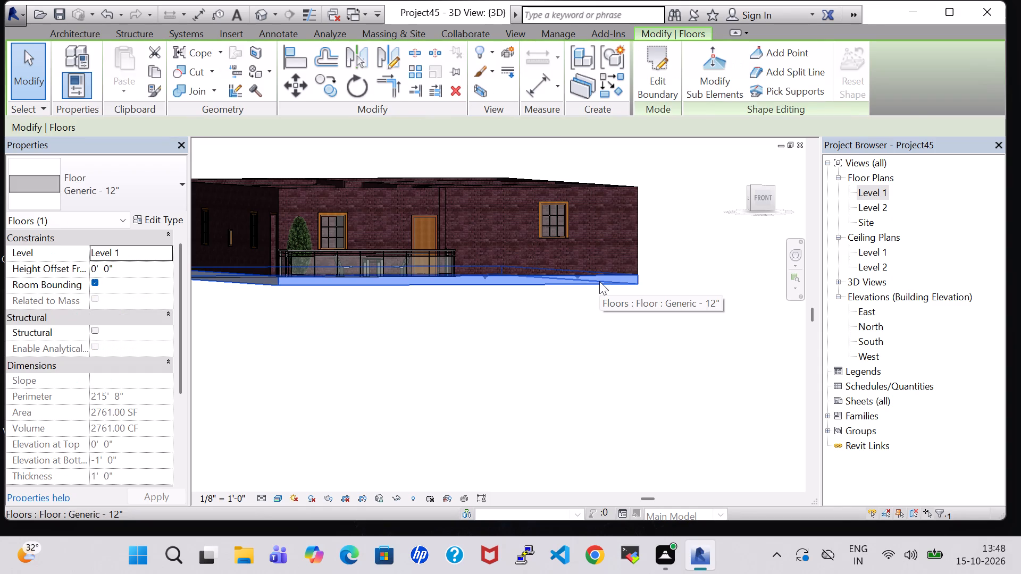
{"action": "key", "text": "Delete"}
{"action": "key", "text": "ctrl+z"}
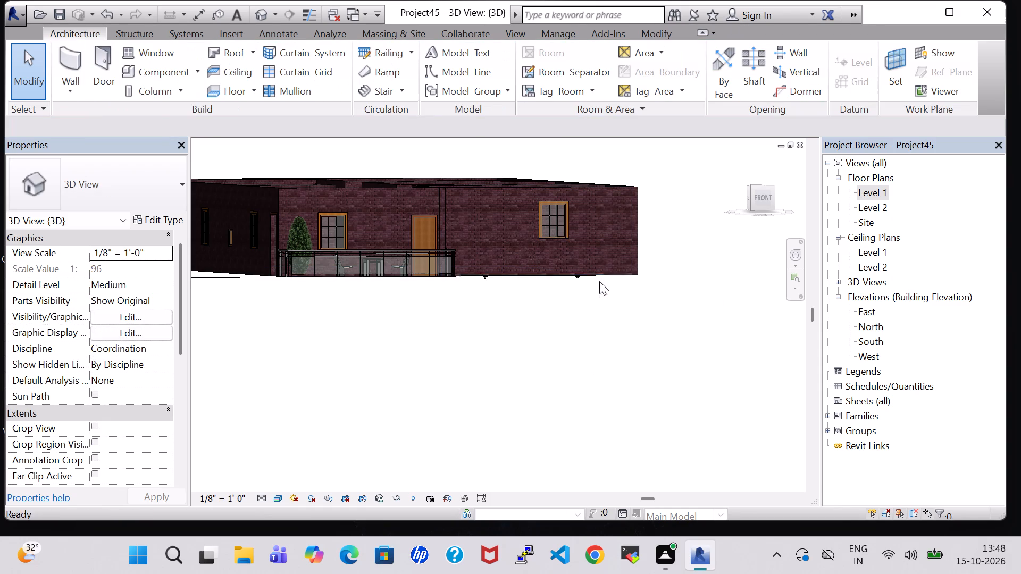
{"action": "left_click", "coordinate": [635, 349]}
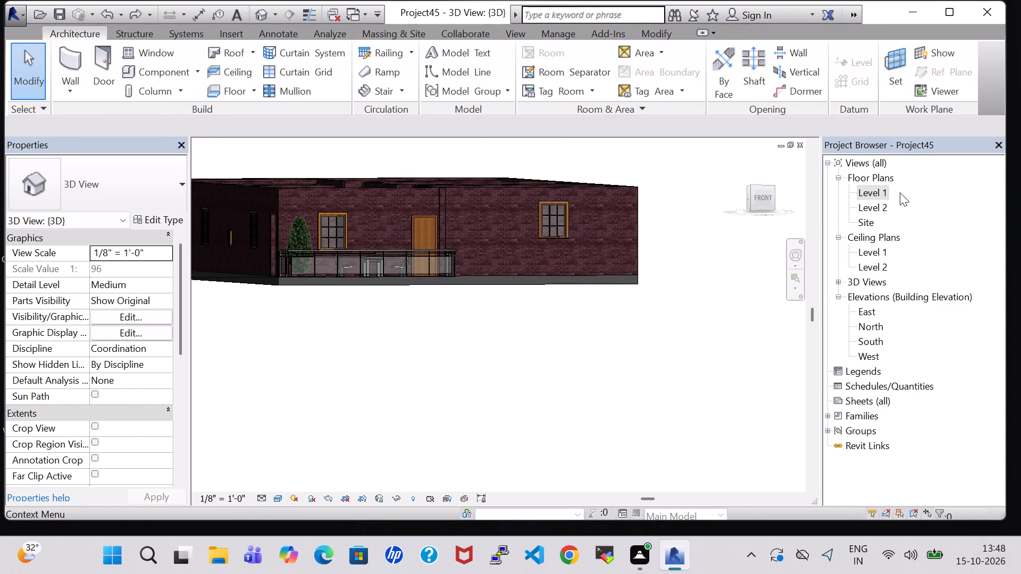
From the Level 1 plan, start a Generic - 12" footprint roof based on Level 2 and draw its boundary line along the north wall's outer face.
{"action": "double_click", "coordinate": [883, 189]}
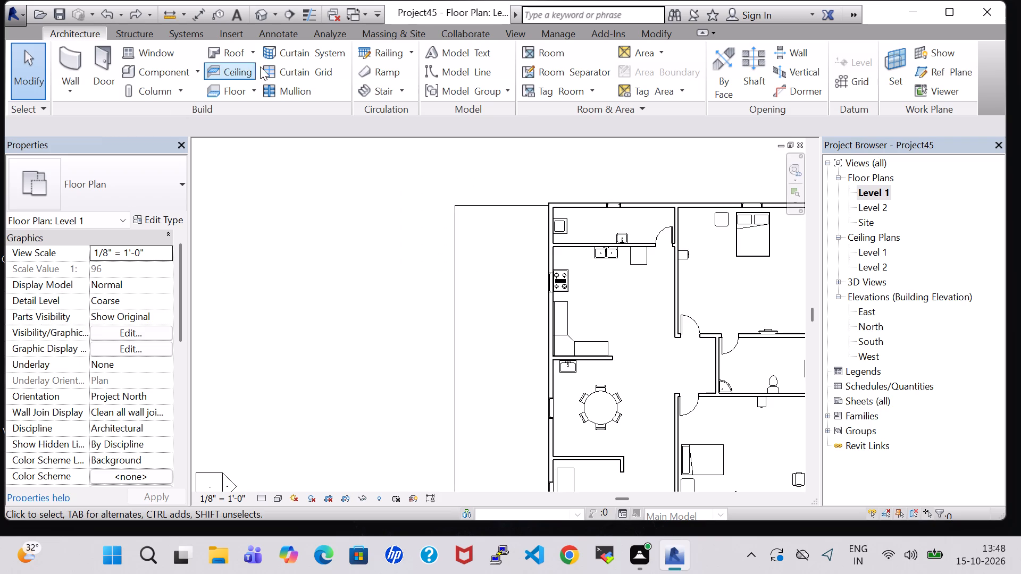
{"action": "left_click", "coordinate": [231, 56]}
{"action": "left_click", "coordinate": [500, 301]}
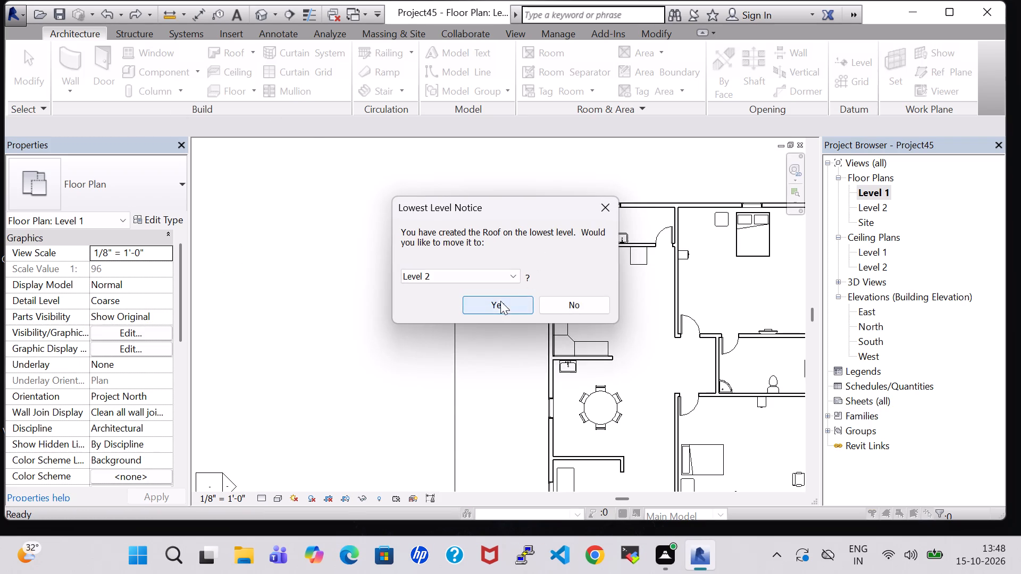
{"action": "scroll", "coordinate": [627, 176], "scroll_direction": "down", "scroll_amount": 1}
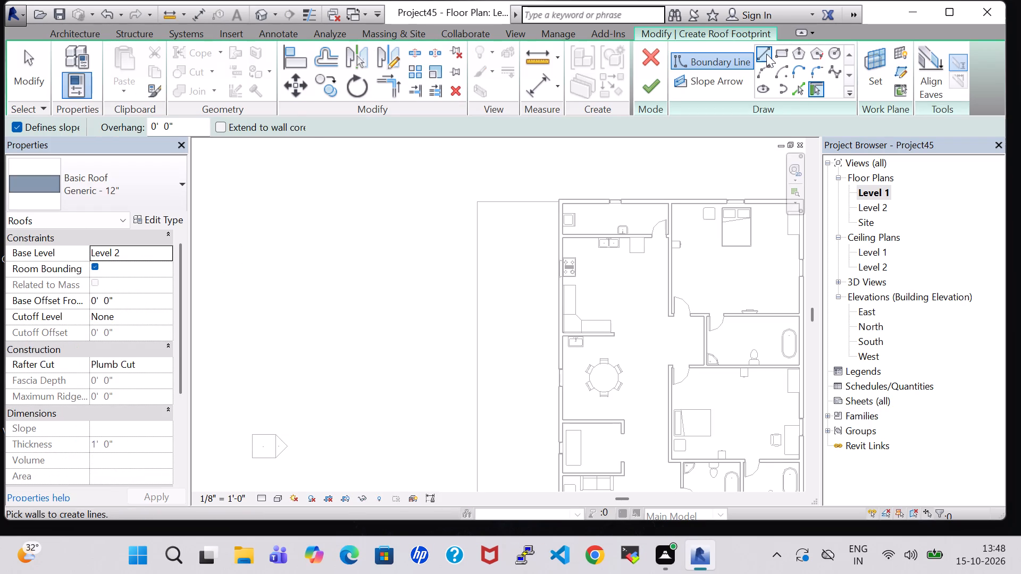
{"action": "left_click", "coordinate": [766, 54]}
{"action": "scroll", "coordinate": [559, 201], "scroll_direction": "up", "scroll_amount": 7}
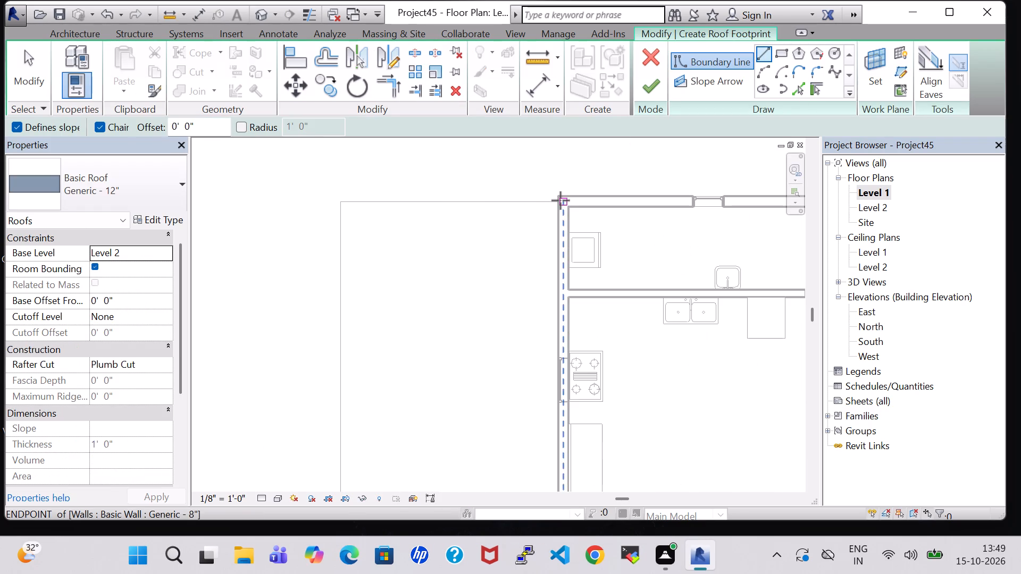
{"action": "left_click", "coordinate": [560, 199]}
{"action": "middle_click_drag", "start_coordinate": [669, 198], "coordinate": [537, 198]}
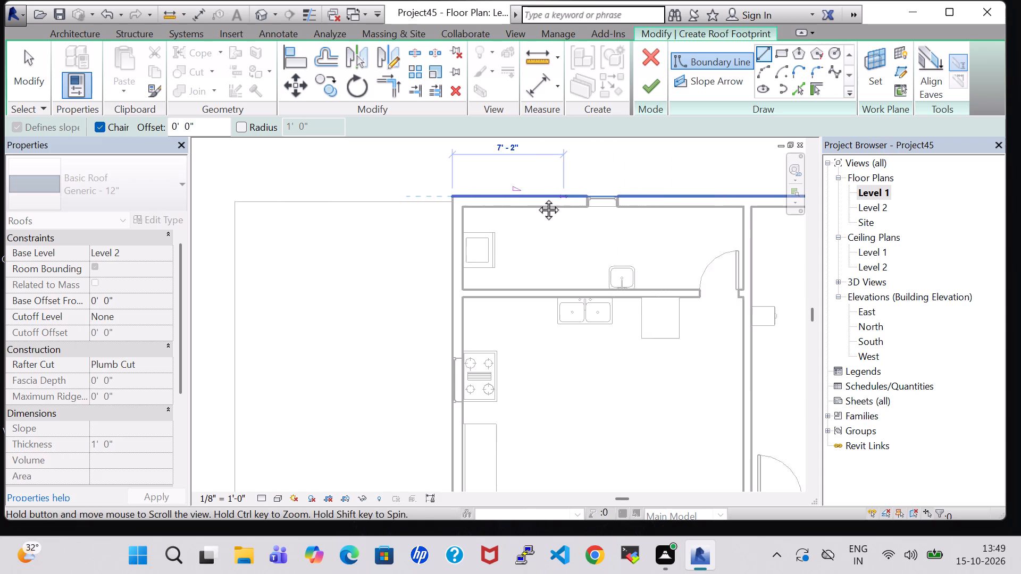
{"action": "middle_click_drag", "start_coordinate": [537, 198], "coordinate": [455, 200]}
{"action": "middle_click_drag", "start_coordinate": [666, 202], "coordinate": [446, 206]}
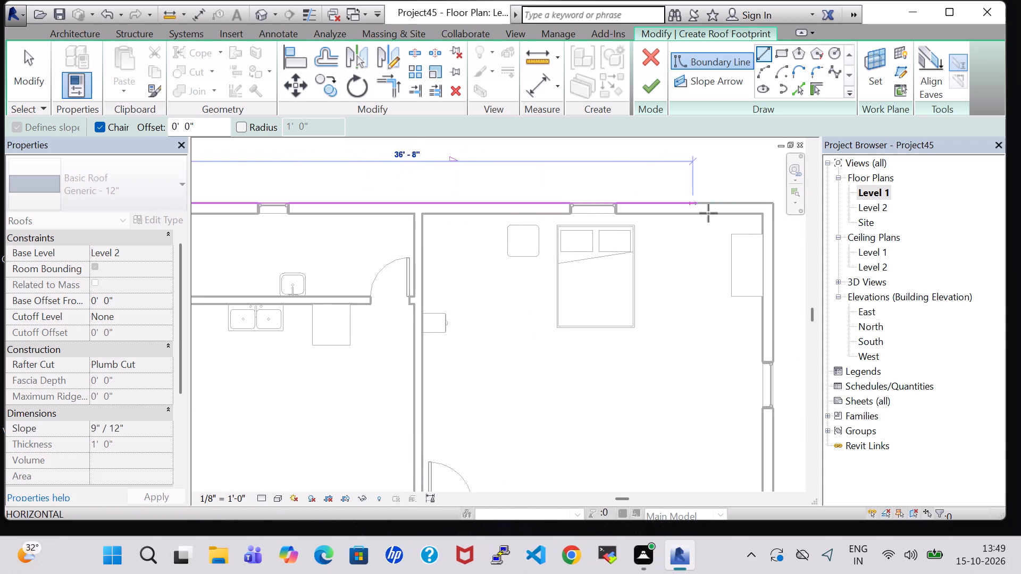
{"action": "left_click", "coordinate": [774, 202]}
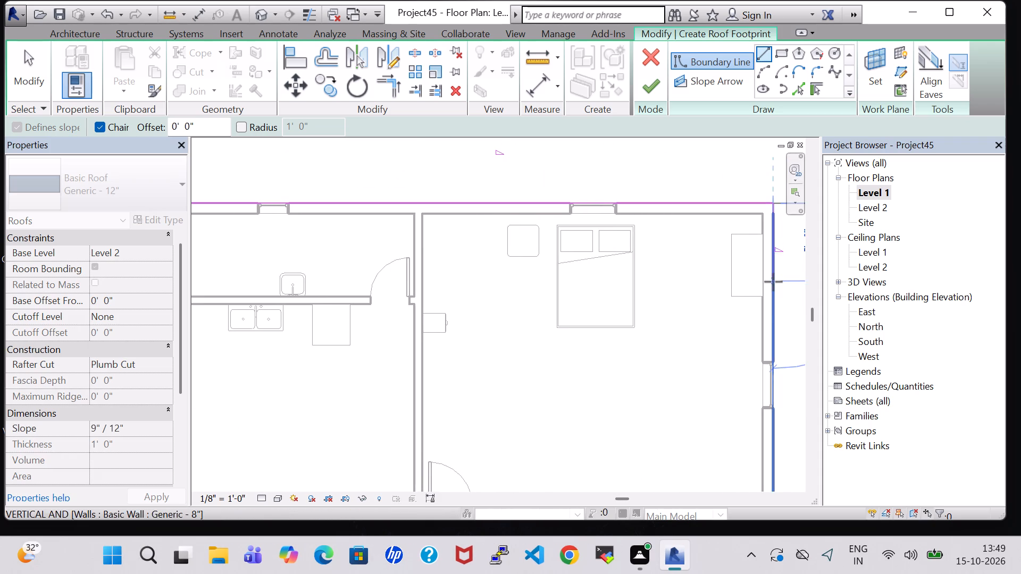
Continue the roof boundary along the outer face of the east wall and across the south front to the house's southwest corner.
{"action": "middle_click_drag", "start_coordinate": [776, 370], "coordinate": [757, 184]}
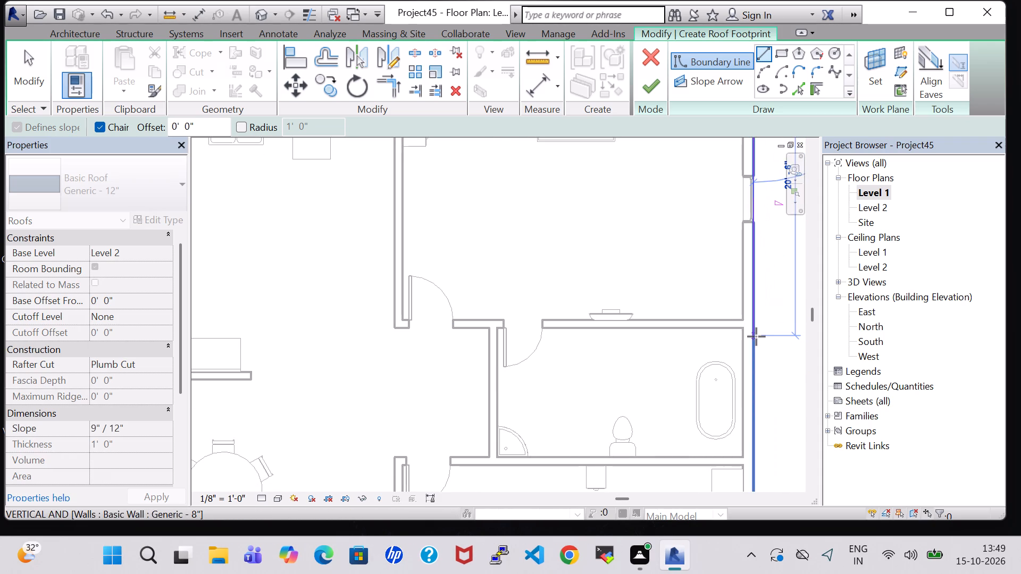
{"action": "middle_click_drag", "start_coordinate": [756, 336], "coordinate": [752, 177]}
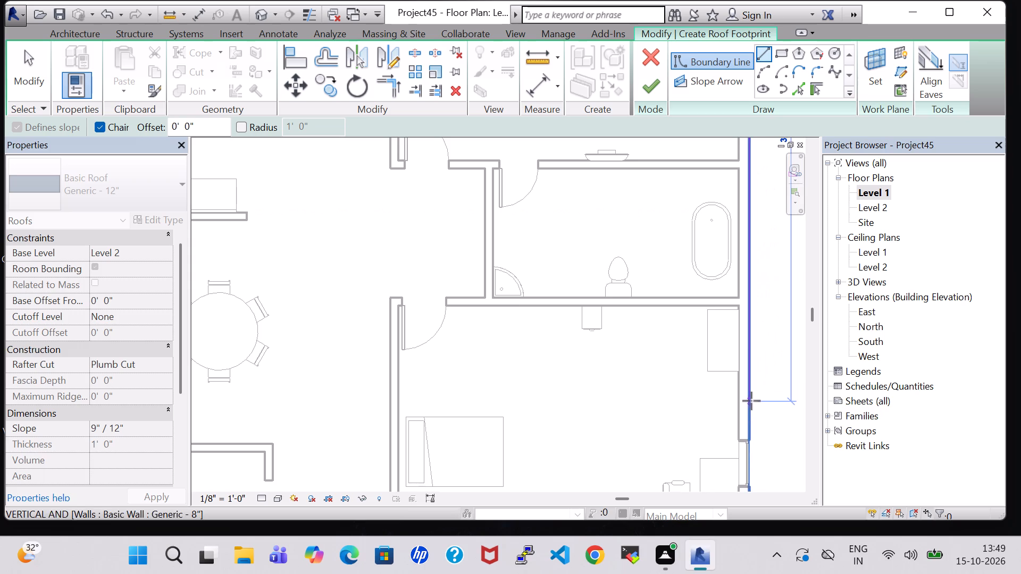
{"action": "middle_click_drag", "start_coordinate": [751, 401], "coordinate": [738, 94]}
{"action": "scroll", "coordinate": [751, 401], "scroll_direction": "up", "scroll_amount": 1}
{"action": "middle_click_drag", "start_coordinate": [733, 379], "coordinate": [735, 145]}
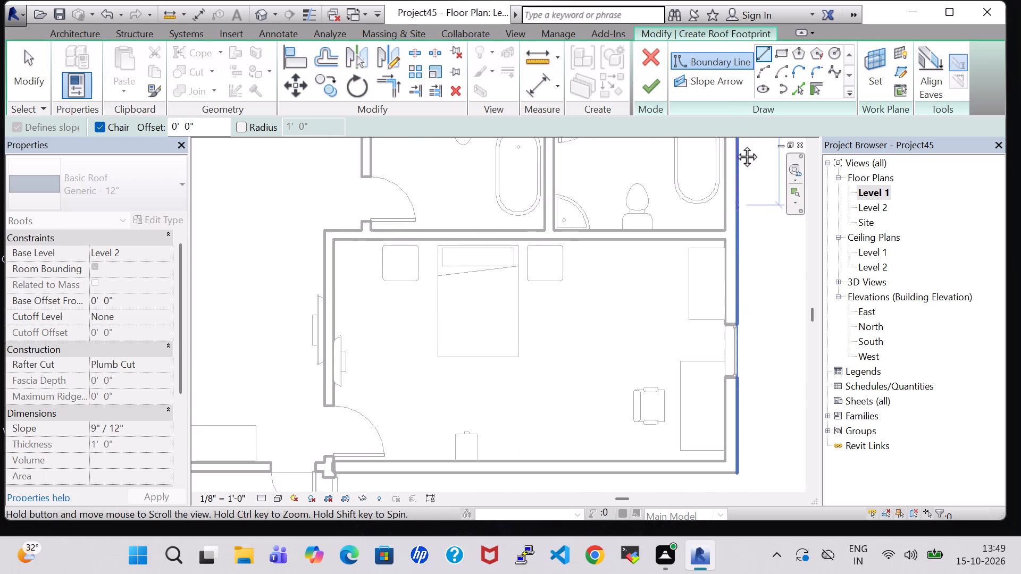
{"action": "middle_click_drag", "start_coordinate": [735, 145], "coordinate": [735, 125]}
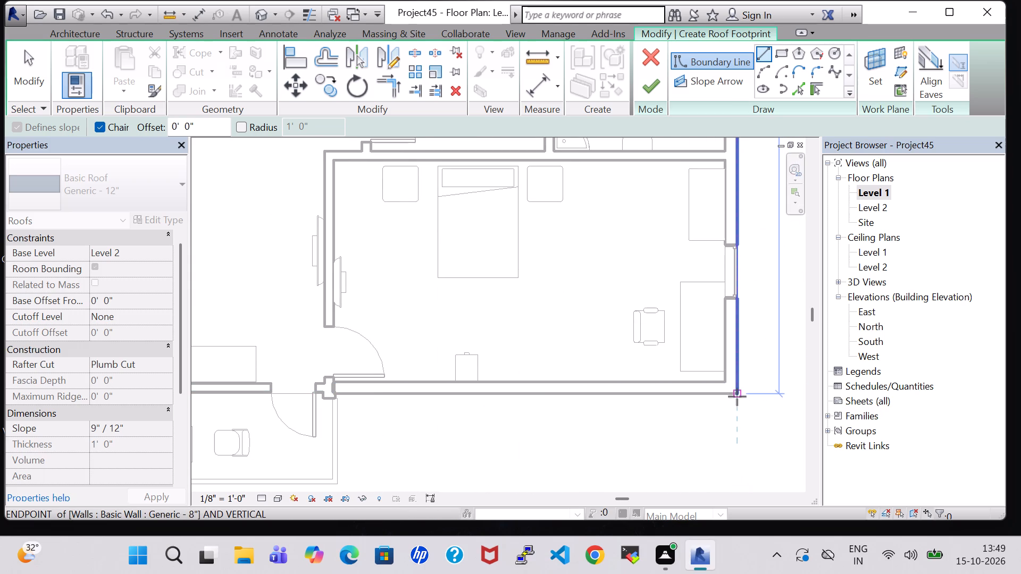
{"action": "left_click", "coordinate": [737, 396]}
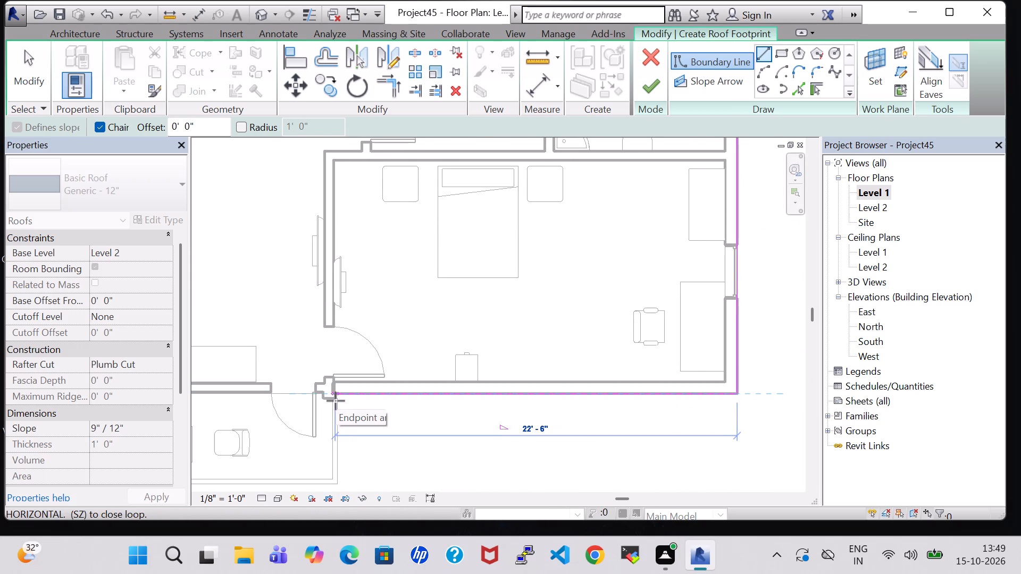
{"action": "middle_click_drag", "start_coordinate": [336, 401], "coordinate": [805, 411]}
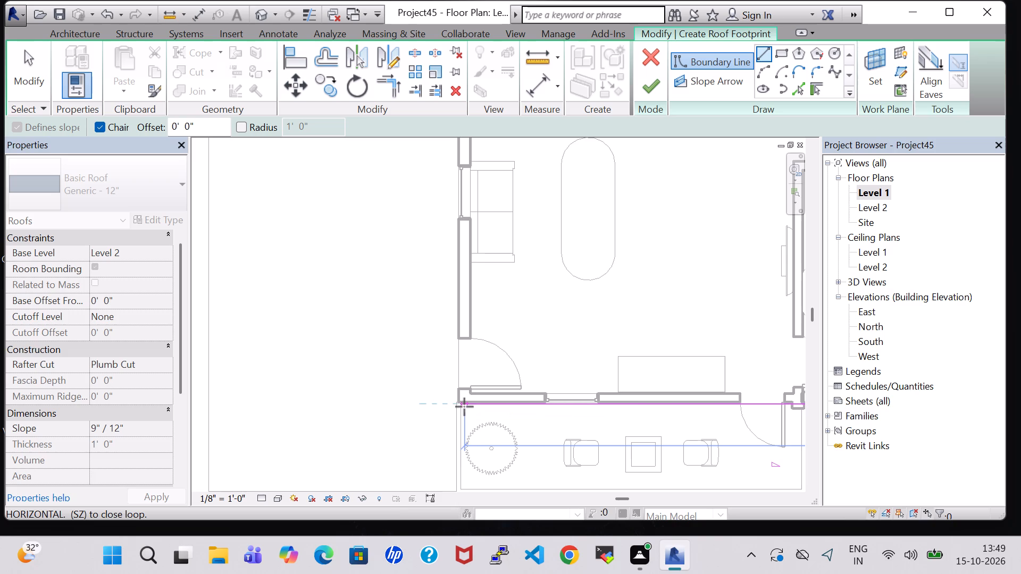
{"action": "left_click", "coordinate": [459, 403]}
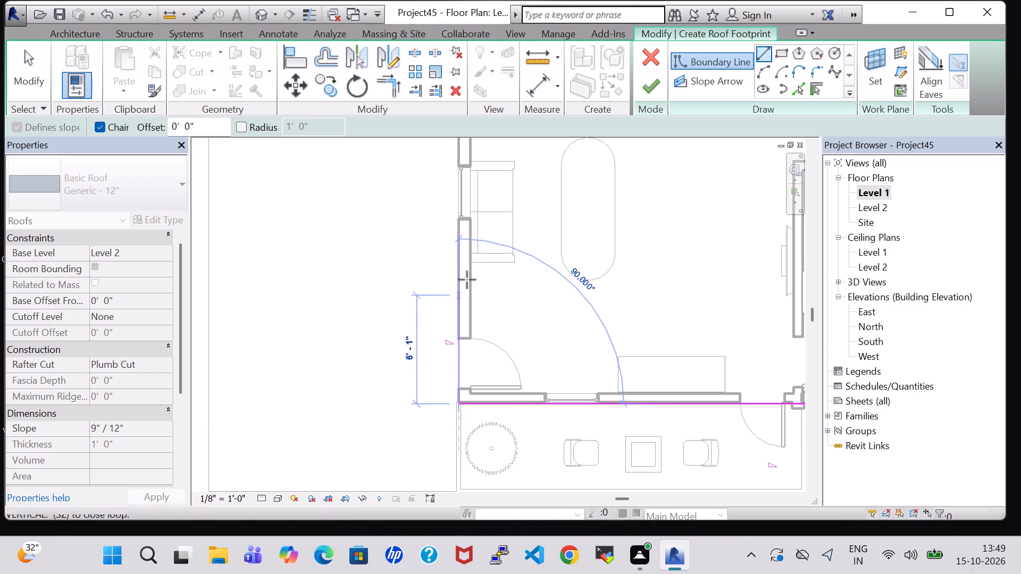
Close the roof boundary with a line along the west wall's outer face back to the northwest corner.
{"action": "middle_click_drag", "start_coordinate": [458, 269], "coordinate": [459, 426]}
{"action": "scroll", "coordinate": [459, 426], "scroll_direction": "up", "scroll_amount": 1}
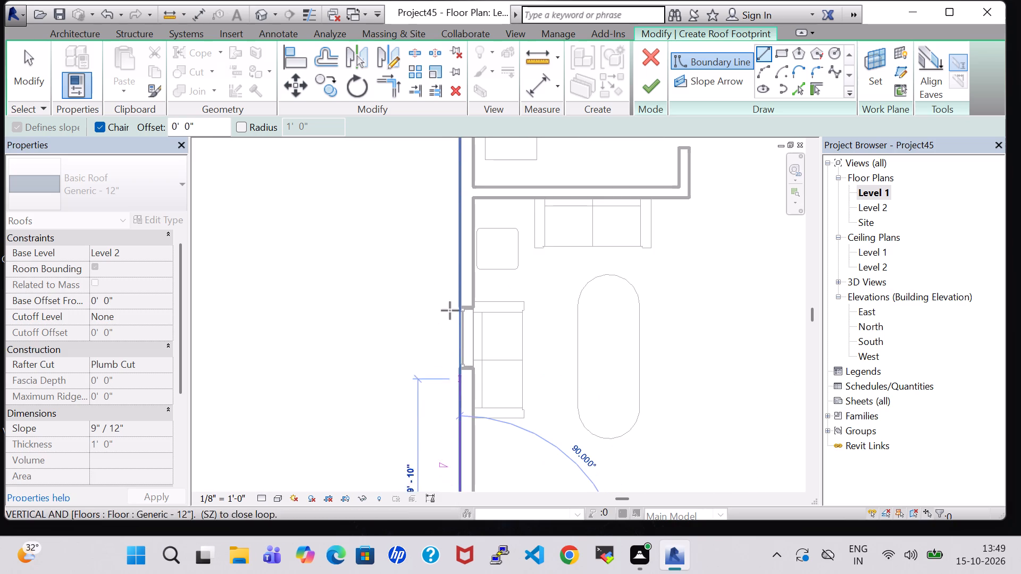
{"action": "middle_click_drag", "start_coordinate": [456, 239], "coordinate": [455, 370]}
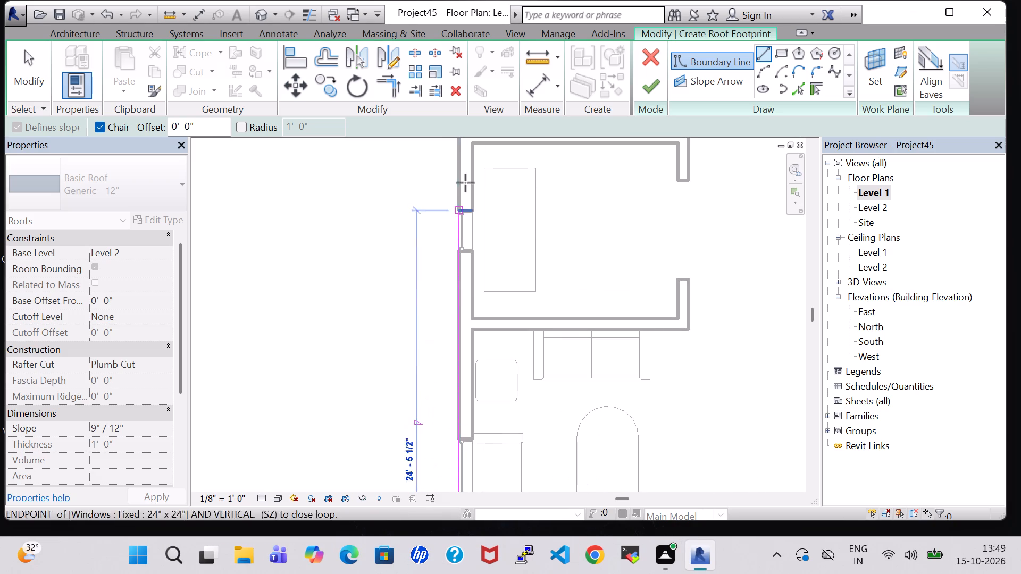
{"action": "middle_click_drag", "start_coordinate": [465, 170], "coordinate": [472, 341]}
{"action": "scroll", "coordinate": [470, 175], "scroll_direction": "up", "scroll_amount": 1}
{"action": "middle_click_drag", "start_coordinate": [470, 175], "coordinate": [469, 348]}
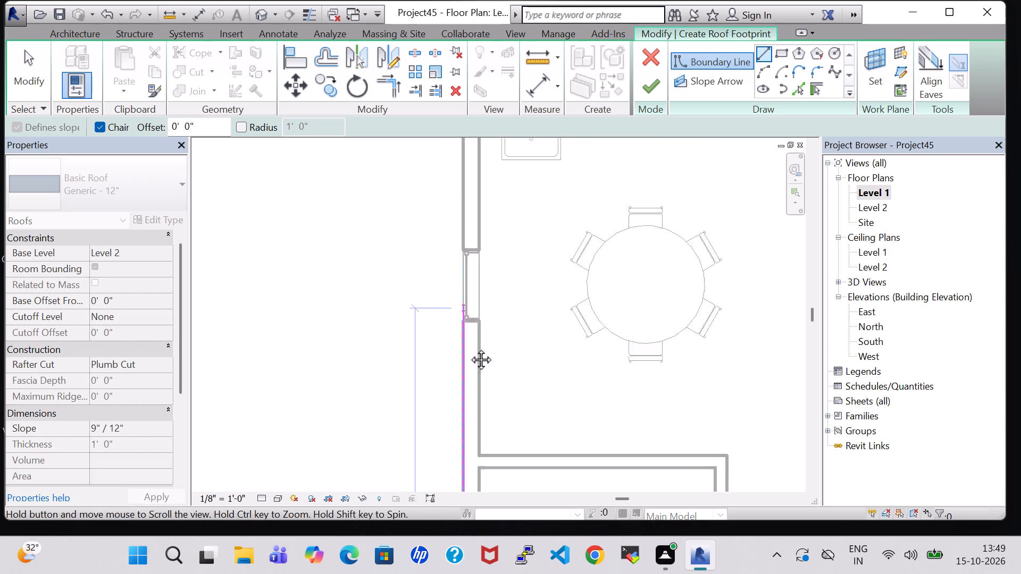
{"action": "middle_click_drag", "start_coordinate": [469, 348], "coordinate": [461, 426]}
{"action": "middle_click_drag", "start_coordinate": [457, 188], "coordinate": [464, 428]}
{"action": "scroll", "coordinate": [464, 428], "scroll_direction": "up", "scroll_amount": 1}
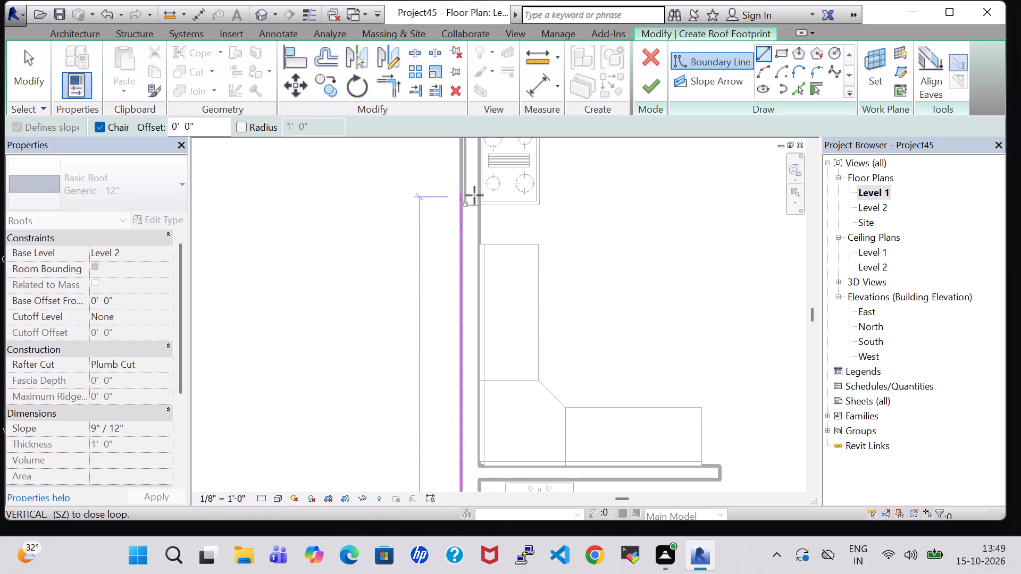
{"action": "middle_click_drag", "start_coordinate": [473, 191], "coordinate": [474, 452]}
{"action": "middle_click_drag", "start_coordinate": [468, 201], "coordinate": [459, 461]}
{"action": "scroll", "coordinate": [459, 461], "scroll_direction": "up", "scroll_amount": 1}
{"action": "left_click", "coordinate": [453, 355]}
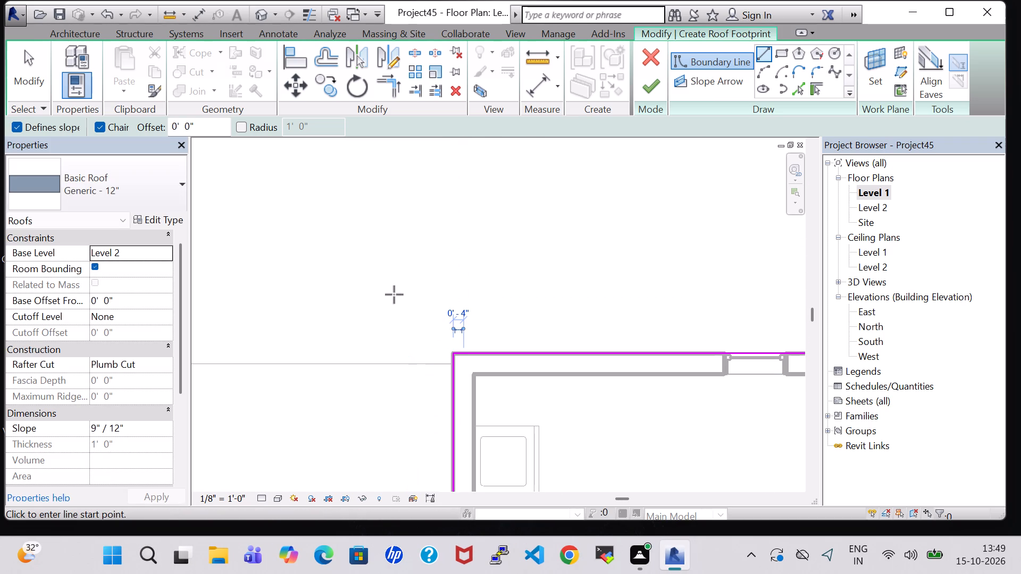
Turn off the Defines slope option for the roof boundary lines.
{"action": "left_click", "coordinate": [20, 123]}
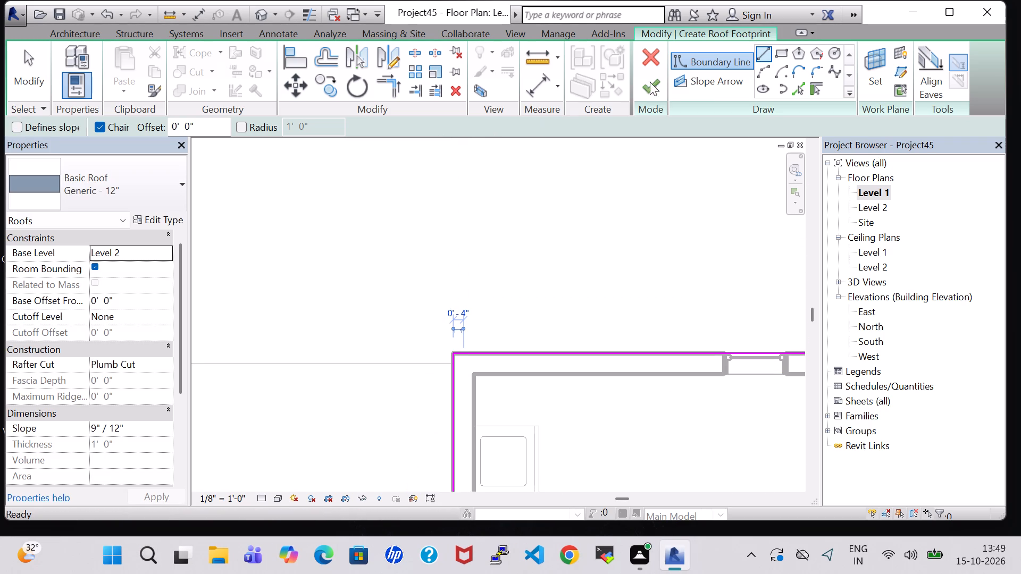
Finish the footprint roof sketch and attach the highlighted walls to the roof.
{"action": "left_click", "coordinate": [647, 86]}
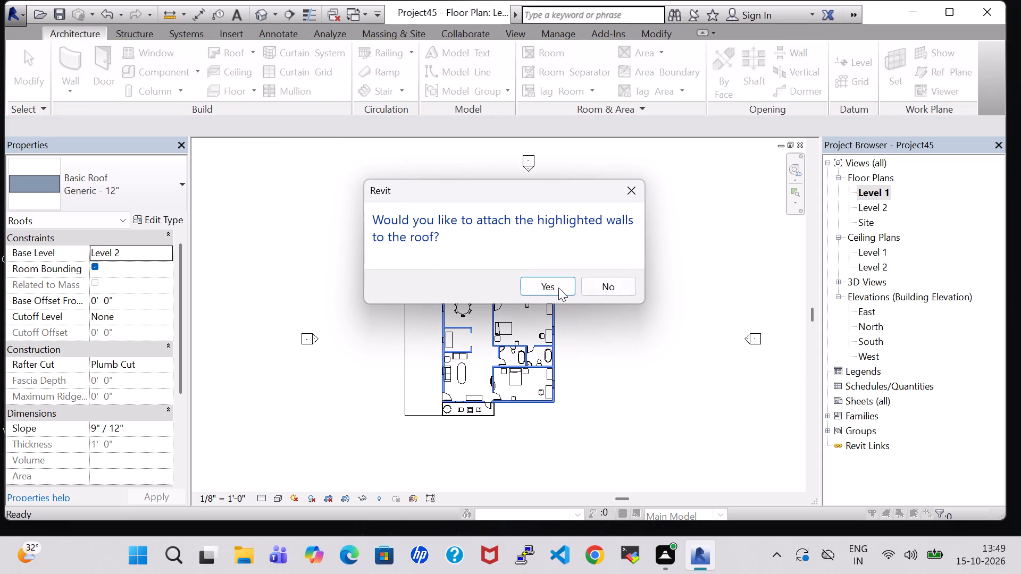
{"action": "left_click", "coordinate": [558, 288]}
In the default 3D view, edit the roof's footprint to turn off Defines Roof Slope for all four boundary lines and finish the sketch.
{"action": "left_click", "coordinate": [258, 15]}
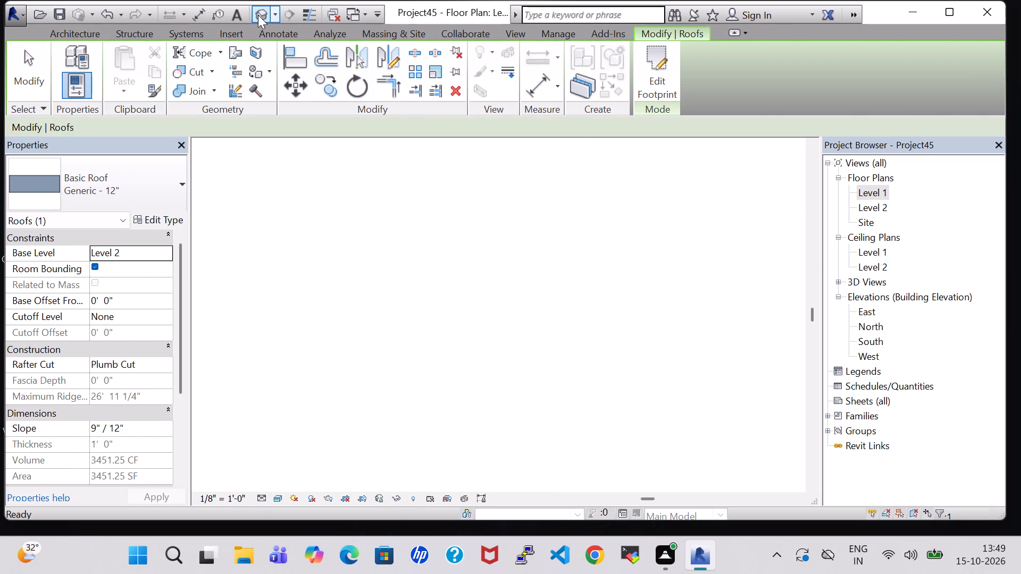
{"action": "middle_click_drag", "start_coordinate": [707, 258], "coordinate": [652, 509]}
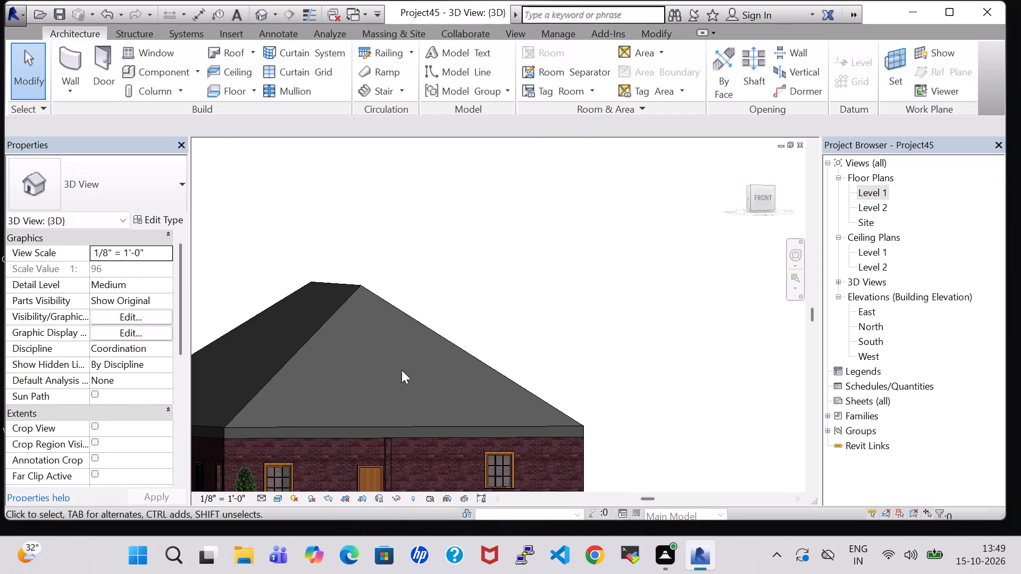
{"action": "left_click", "coordinate": [342, 300]}
{"action": "double_click", "coordinate": [342, 300]}
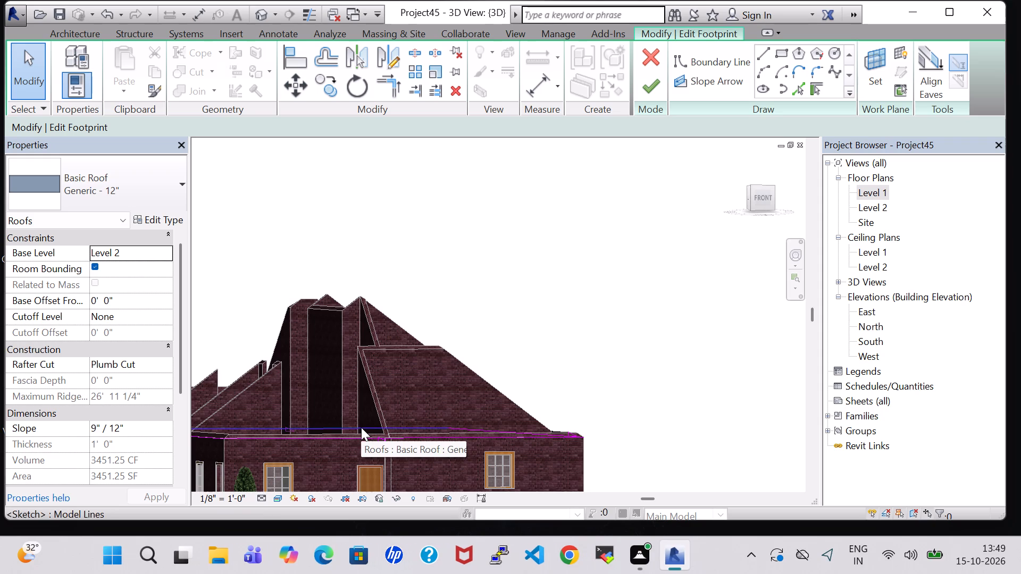
{"action": "left_click", "coordinate": [361, 427], "text": "ctrl"}
{"action": "left_click", "coordinate": [365, 438], "text": "ctrl"}
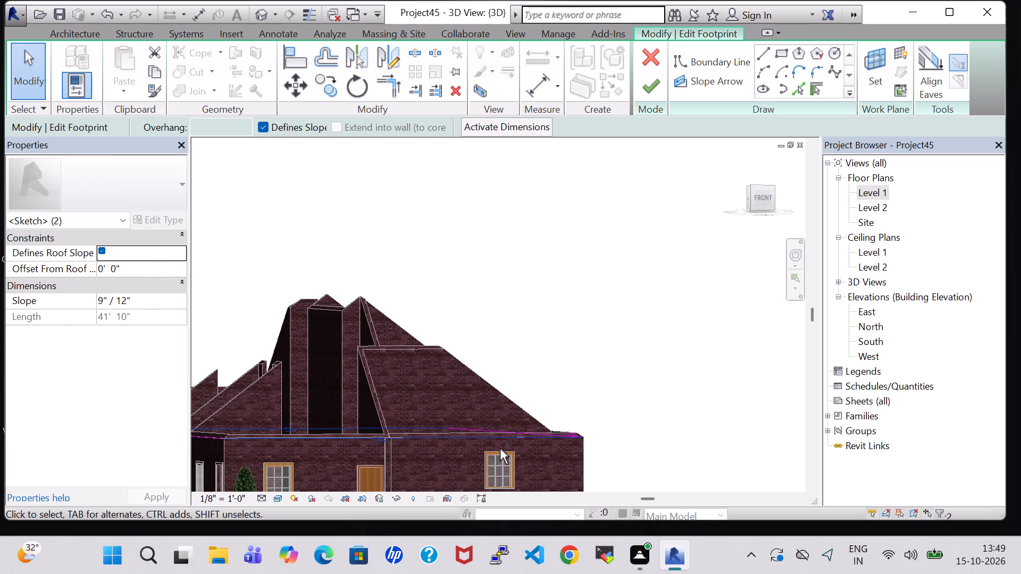
{"action": "middle_click_drag", "start_coordinate": [572, 369], "coordinate": [572, 392], "text": "ctrl"}
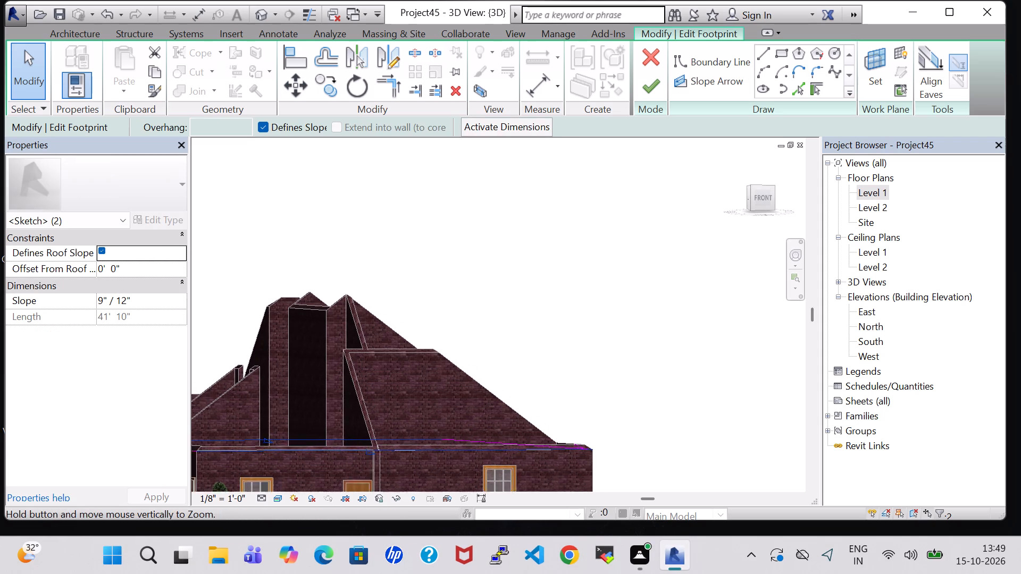
{"action": "middle_click_drag", "start_coordinate": [572, 392], "coordinate": [572, 420], "text": "ctrl"}
{"action": "middle_click_drag", "start_coordinate": [610, 279], "coordinate": [596, 406], "text": "shift"}
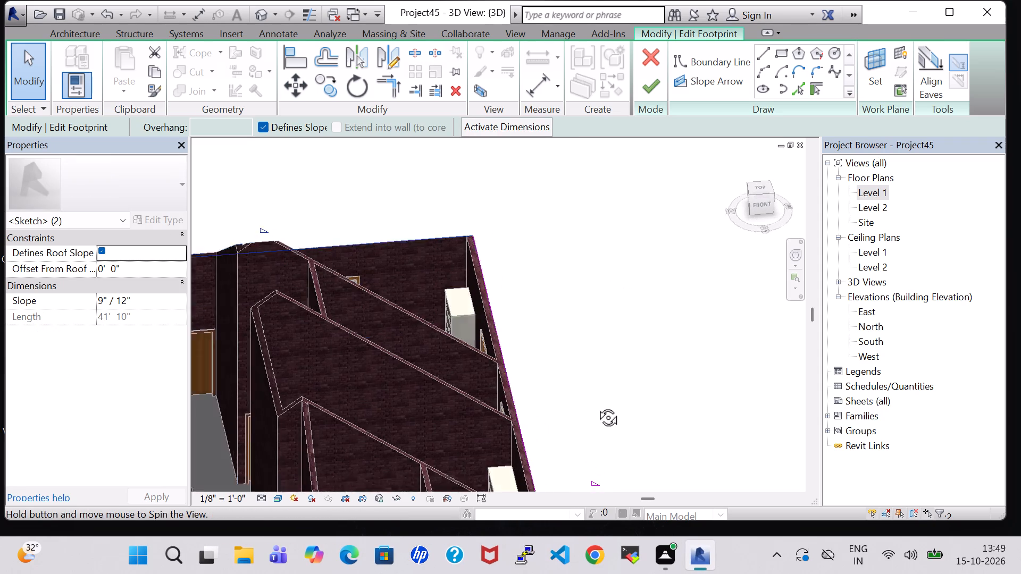
{"action": "middle_click_drag", "start_coordinate": [596, 406], "coordinate": [596, 406], "text": "shift"}
{"action": "middle_click_drag", "start_coordinate": [596, 406], "coordinate": [675, 285]}
{"action": "scroll", "coordinate": [675, 285], "scroll_direction": "down", "scroll_amount": 2}
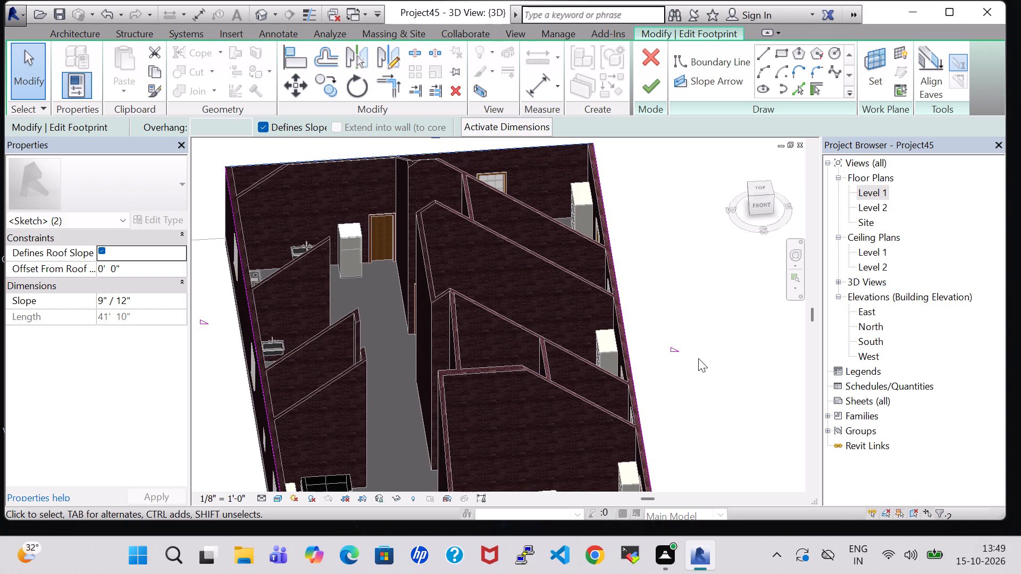
{"action": "middle_click_drag", "start_coordinate": [698, 358], "coordinate": [694, 312], "text": "shift"}
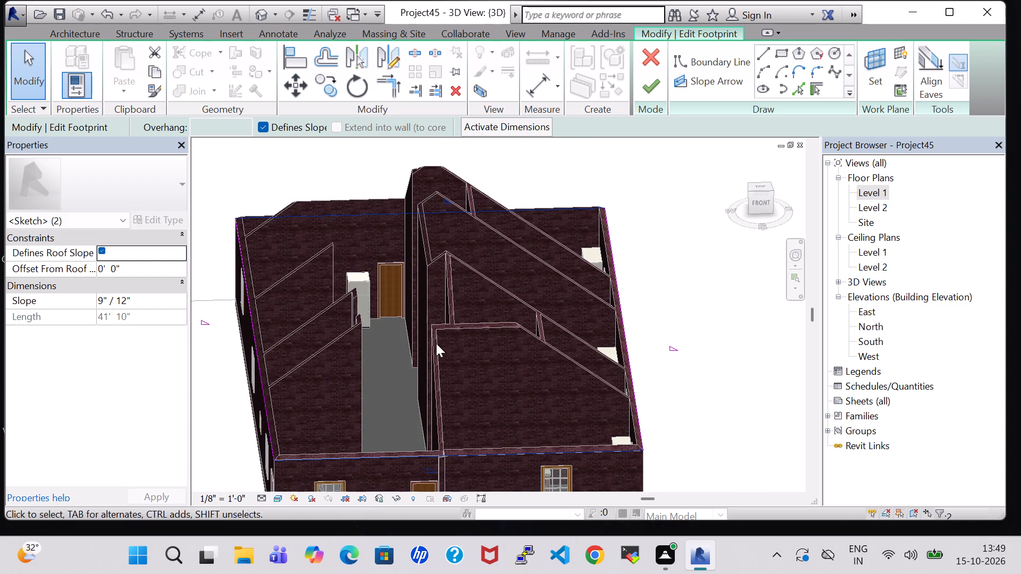
{"action": "left_click", "coordinate": [260, 383], "text": "ctrl"}
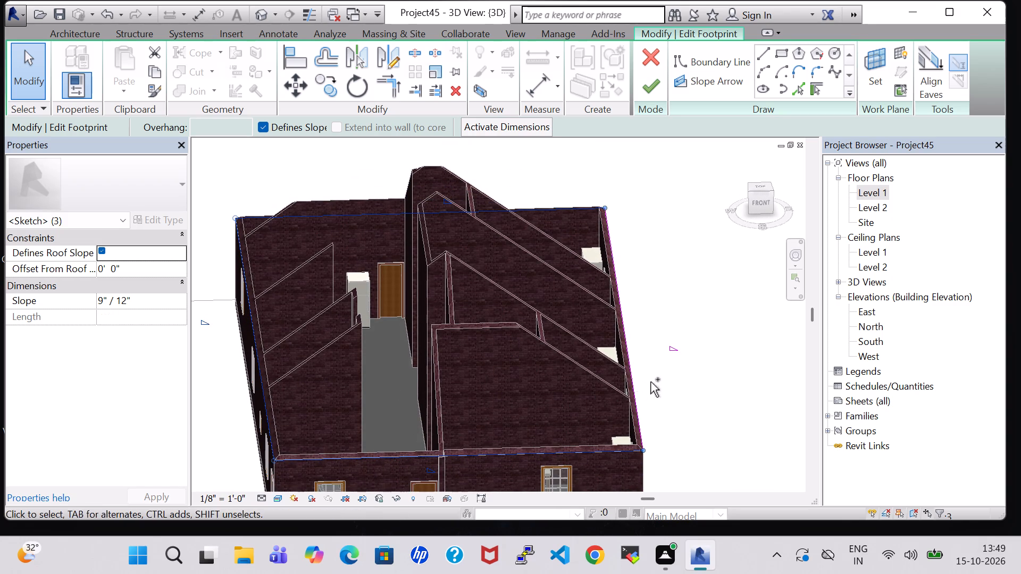
{"action": "left_click", "coordinate": [631, 375], "text": "ctrl"}
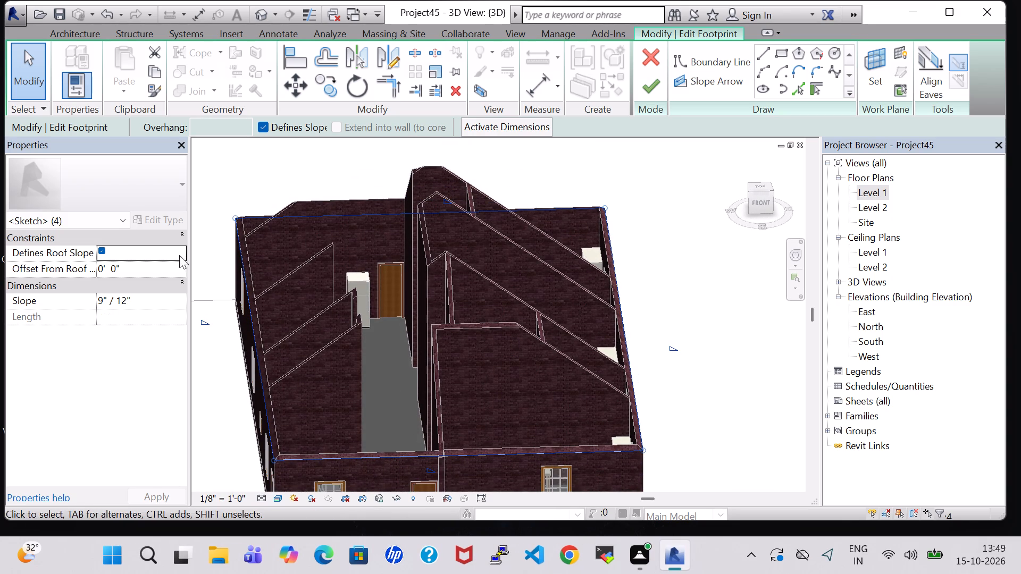
{"action": "left_click", "coordinate": [103, 251]}
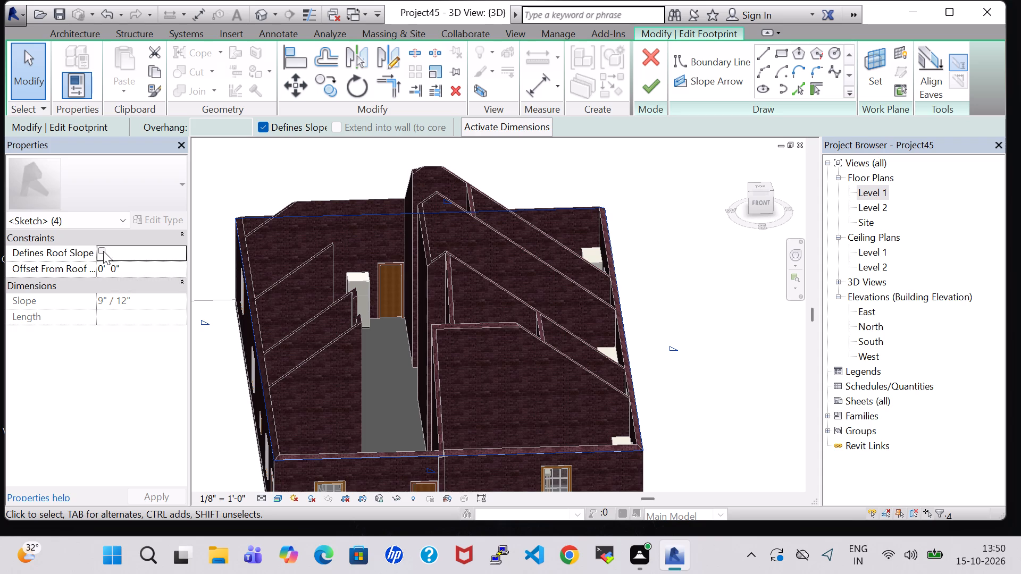
{"action": "left_click", "coordinate": [647, 91]}
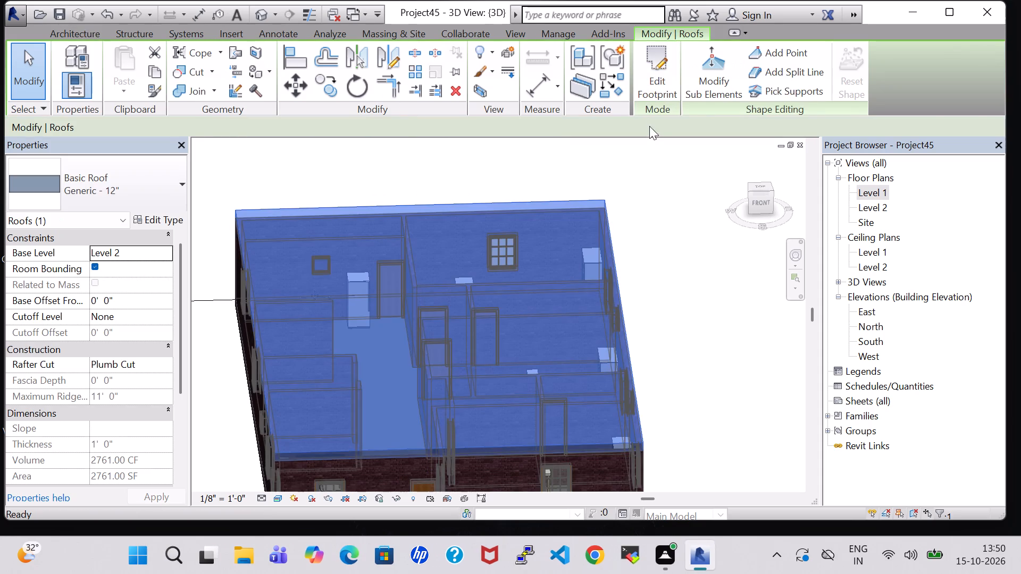
{"action": "left_click", "coordinate": [668, 252]}
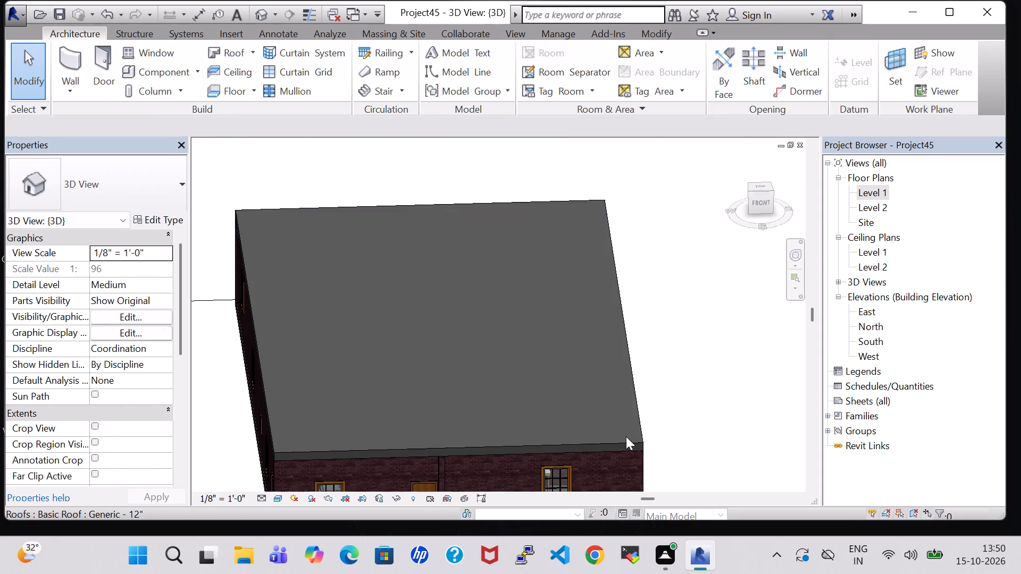
Set the structure layer material of the Generic - 12" roof type to Brick, Soldier Course.
{"action": "left_click", "coordinate": [618, 441]}
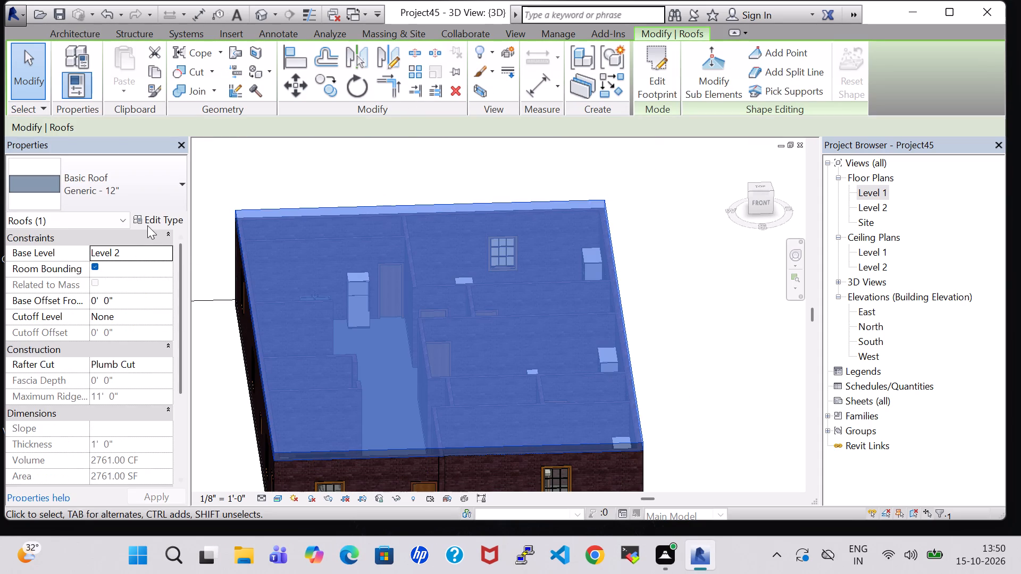
{"action": "left_click", "coordinate": [143, 220]}
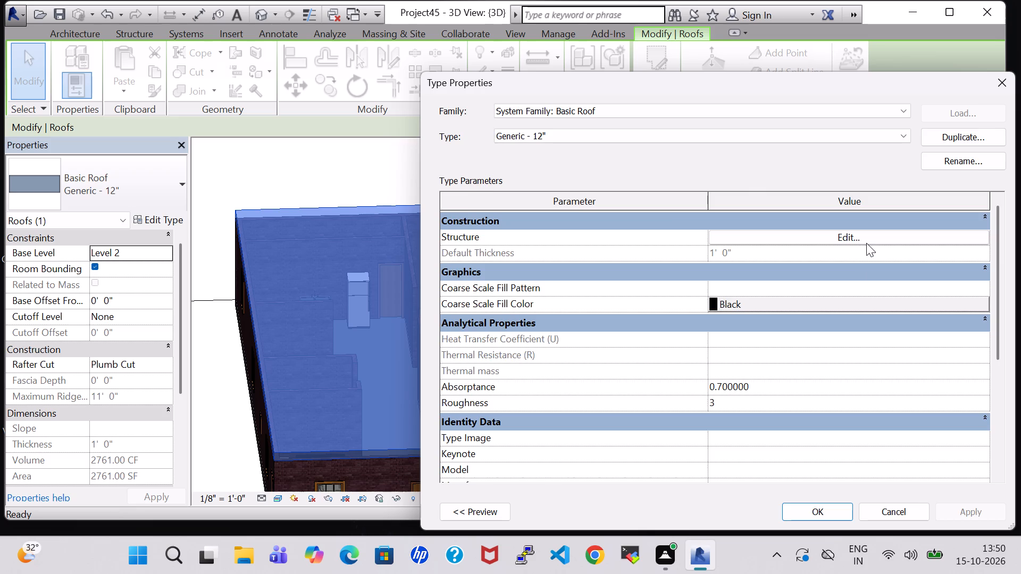
{"action": "left_click", "coordinate": [861, 240]}
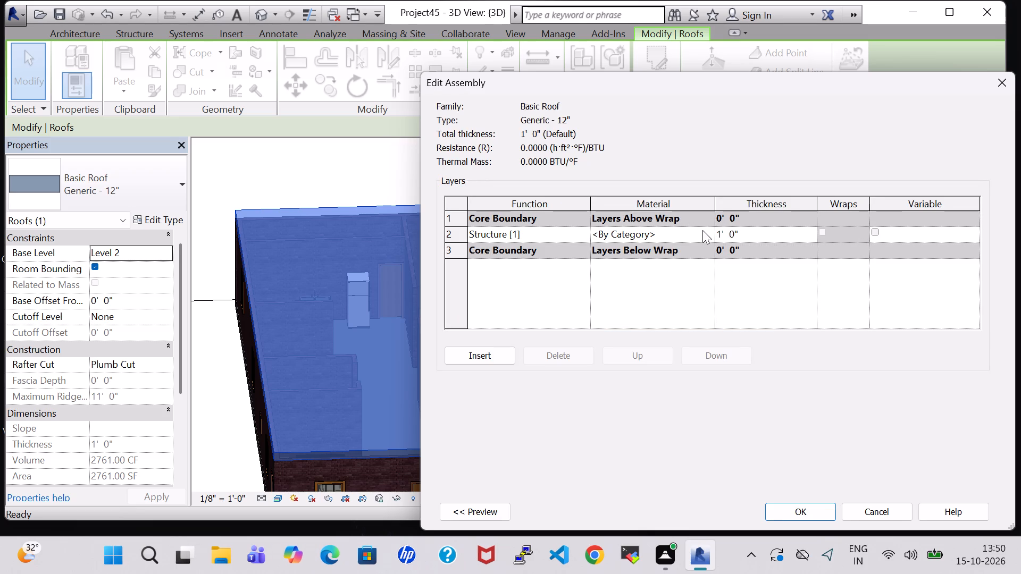
{"action": "left_click", "coordinate": [702, 230]}
{"action": "left_click", "coordinate": [710, 231]}
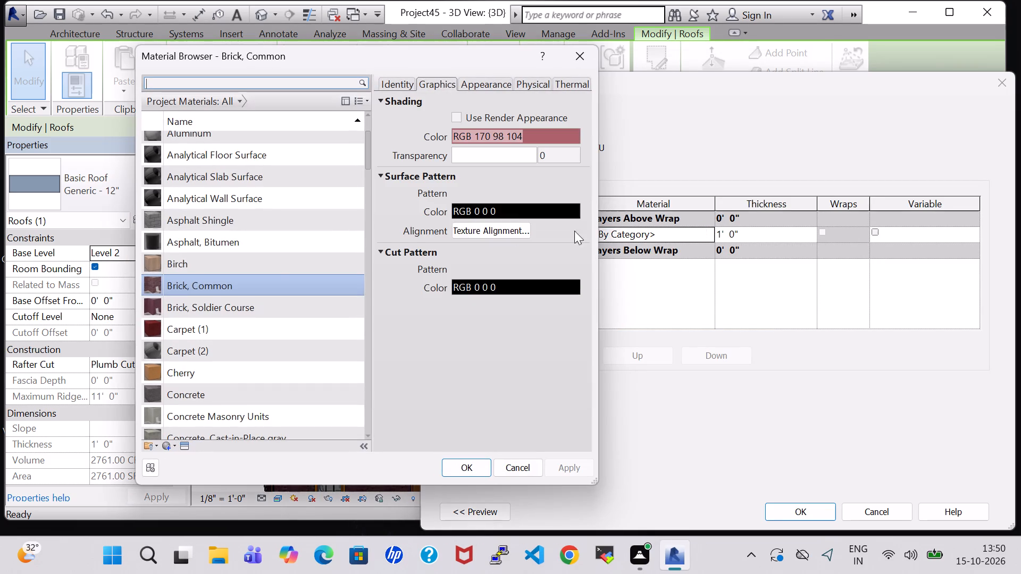
{"action": "left_click", "coordinate": [207, 310]}
{"action": "left_click", "coordinate": [483, 469]}
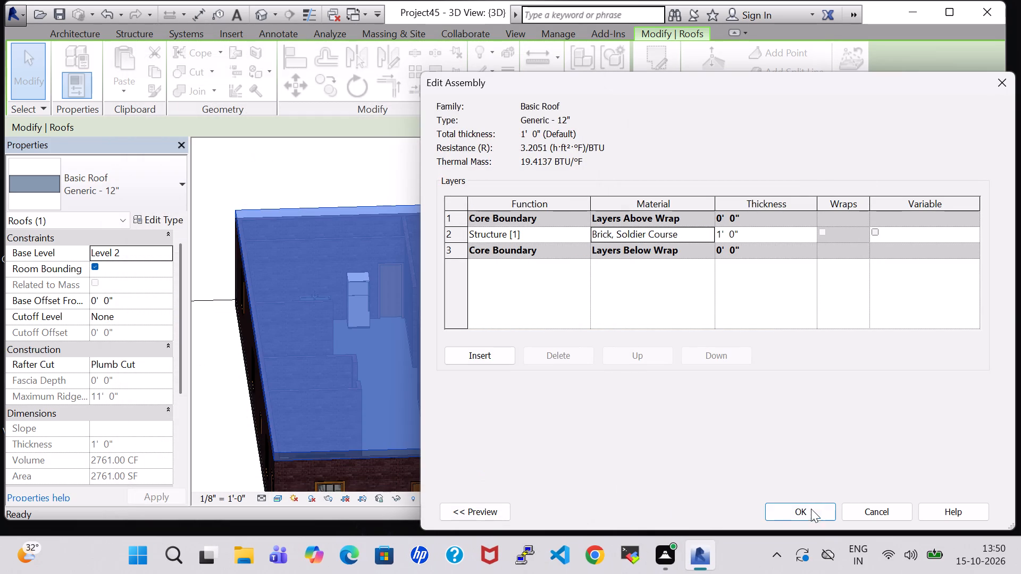
{"action": "left_click", "coordinate": [810, 511]}
{"action": "left_click", "coordinate": [810, 511]}
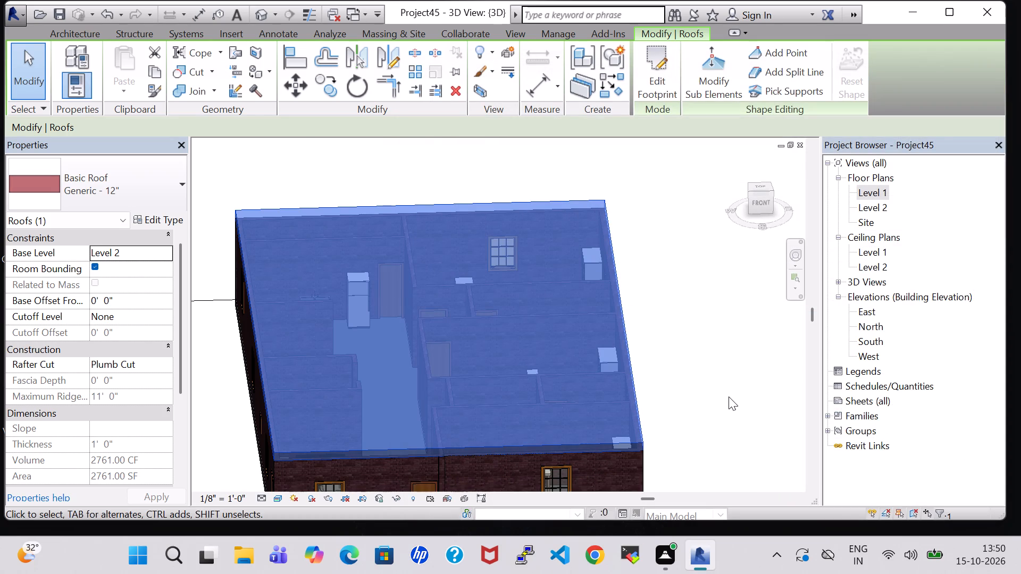
{"action": "left_click", "coordinate": [729, 396]}
{"action": "scroll", "coordinate": [722, 387], "scroll_direction": "up", "scroll_amount": 1, "text": "shift"}
{"action": "middle_click_drag", "start_coordinate": [722, 387], "coordinate": [714, 306], "text": "shift"}
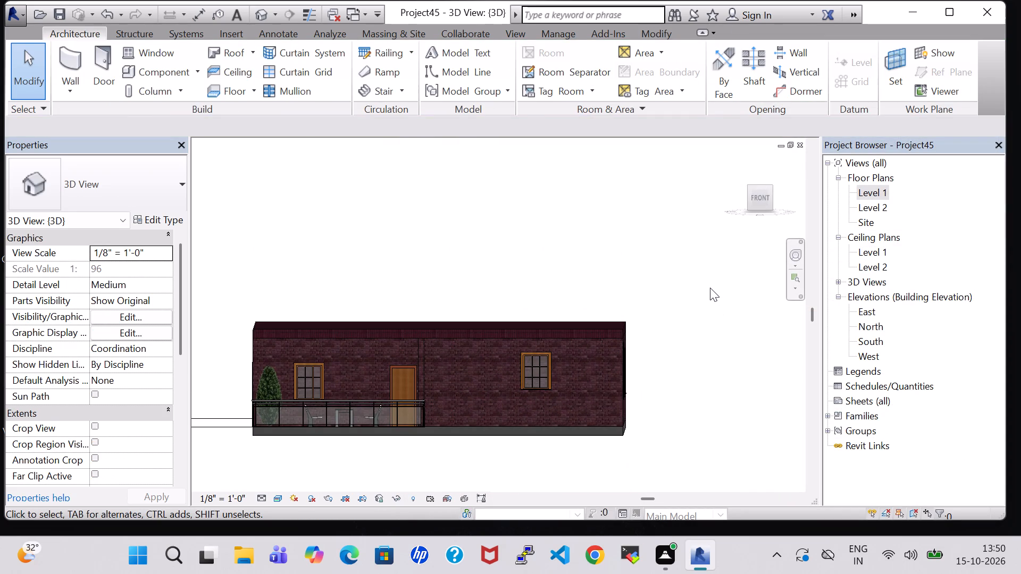
{"action": "middle_click_drag", "start_coordinate": [719, 323], "coordinate": [726, 356], "text": "shift"}
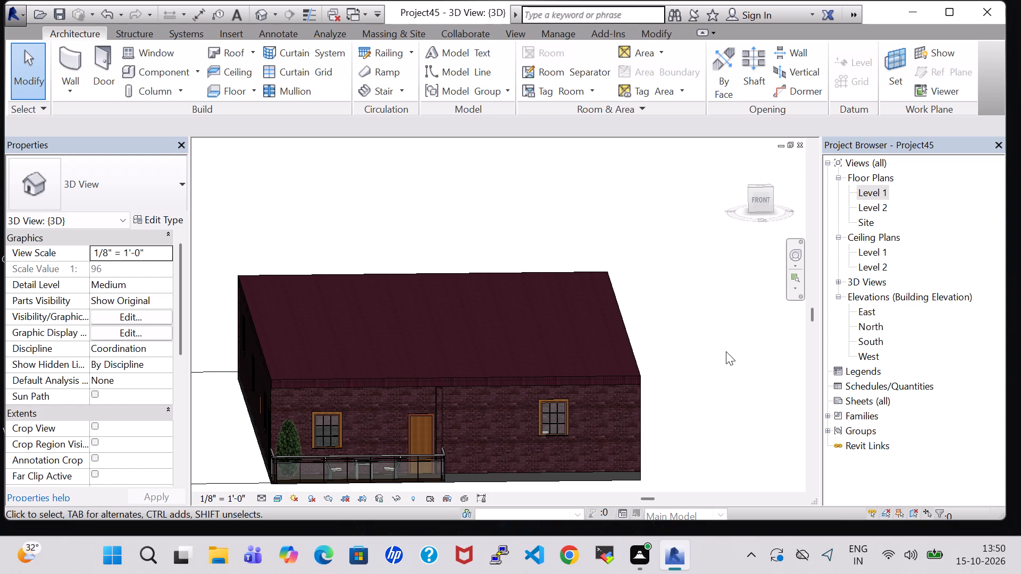
On the Level 1 plan, place a 3' 0" wide U-shaped winder stair up to Level 2, outside the west wall near the northwest corner.
{"action": "double_click", "coordinate": [873, 191]}
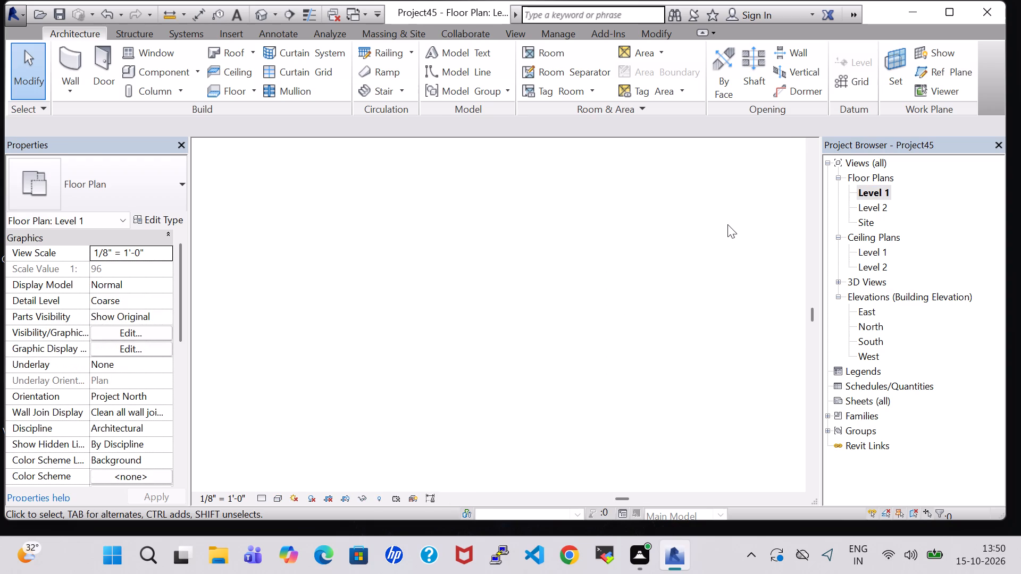
{"action": "scroll", "coordinate": [588, 240], "scroll_direction": "down", "scroll_amount": 10}
{"action": "middle_click_drag", "start_coordinate": [589, 254], "coordinate": [607, 170]}
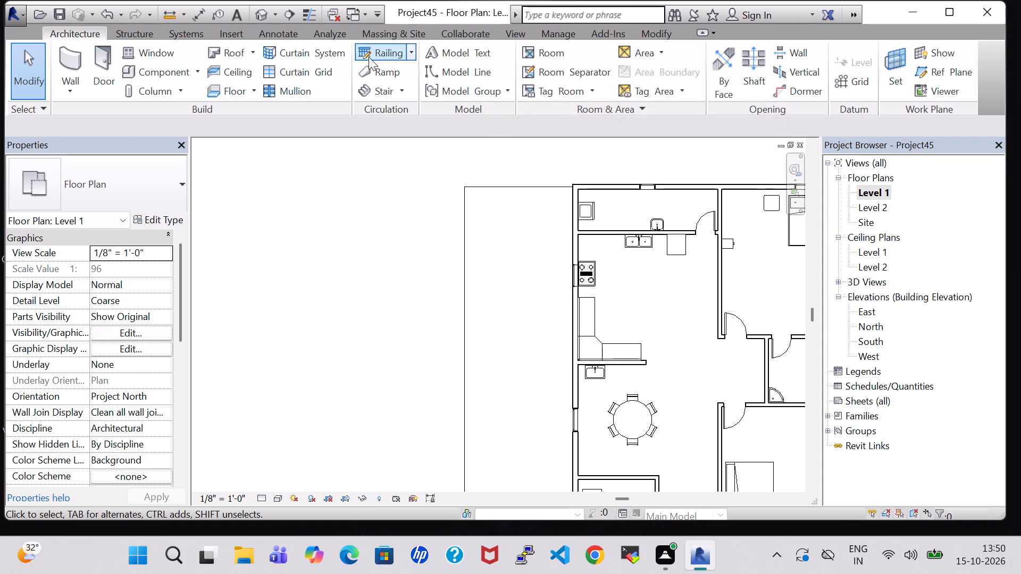
{"action": "left_click", "coordinate": [383, 92]}
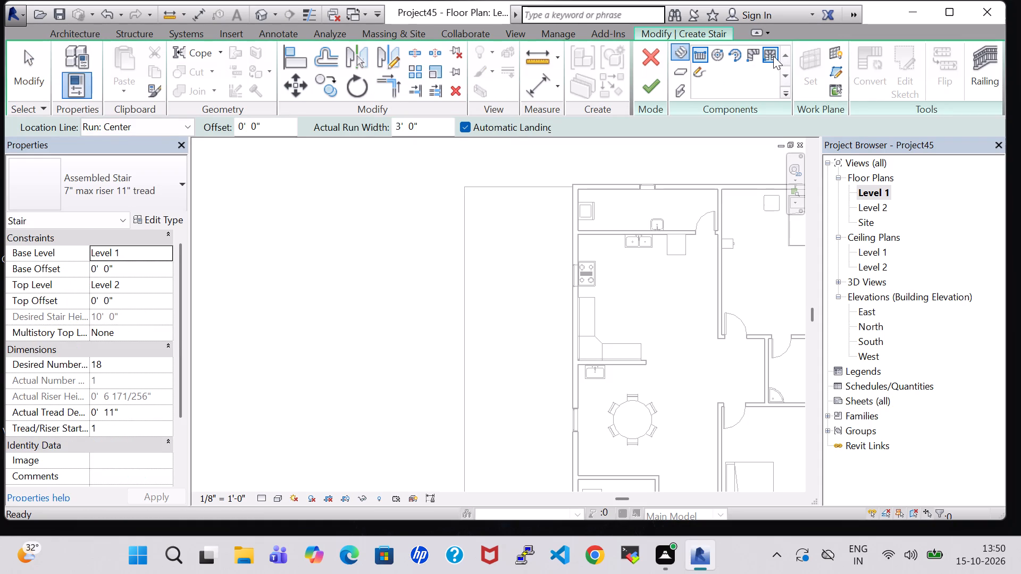
{"action": "left_click", "coordinate": [773, 56]}
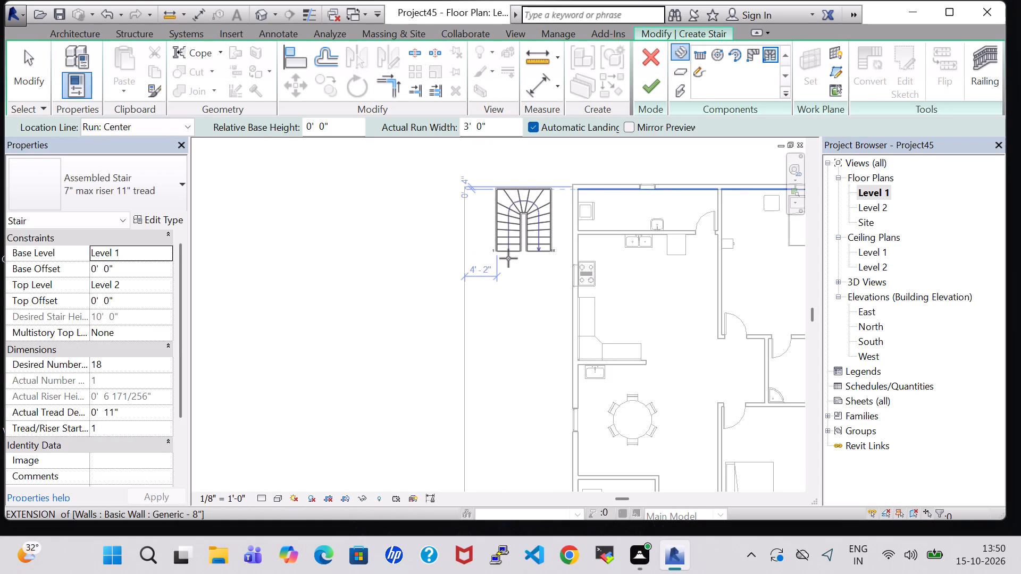
{"action": "scroll", "coordinate": [508, 261], "scroll_direction": "up", "scroll_amount": 2}
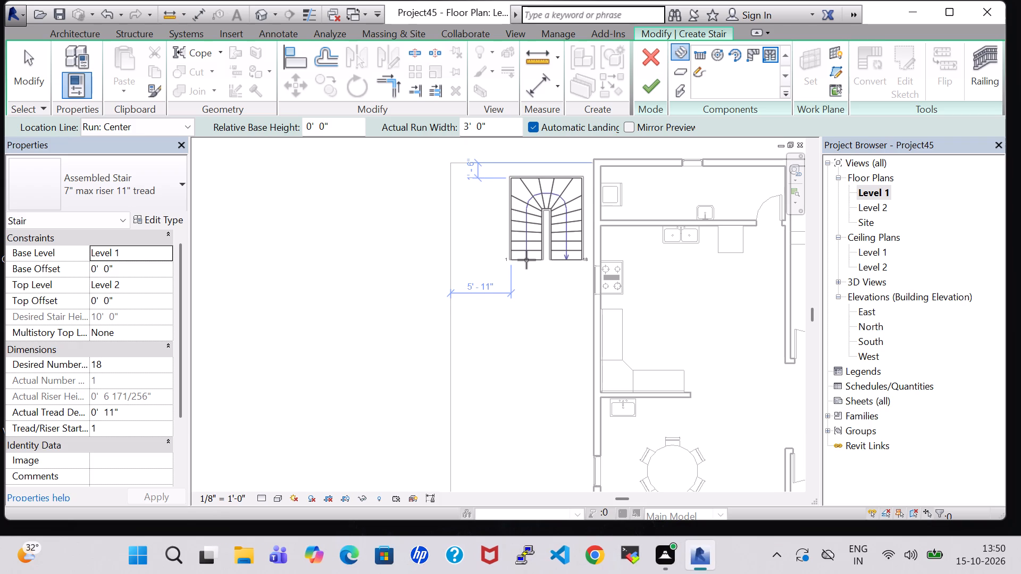
{"action": "left_click", "coordinate": [524, 268]}
{"action": "scroll", "coordinate": [528, 263], "scroll_direction": "down", "scroll_amount": 3}
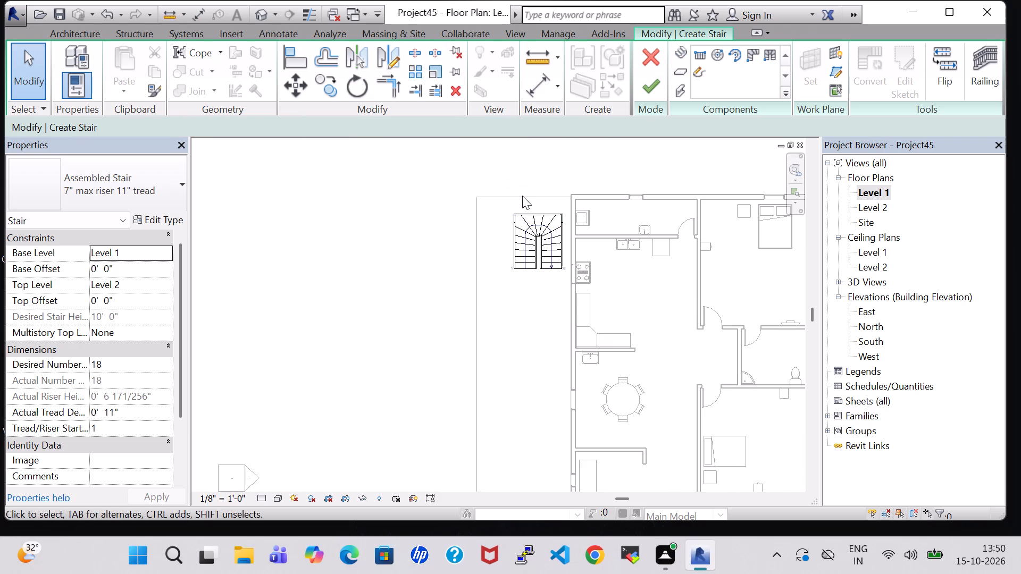
{"action": "left_click", "coordinate": [662, 84]}
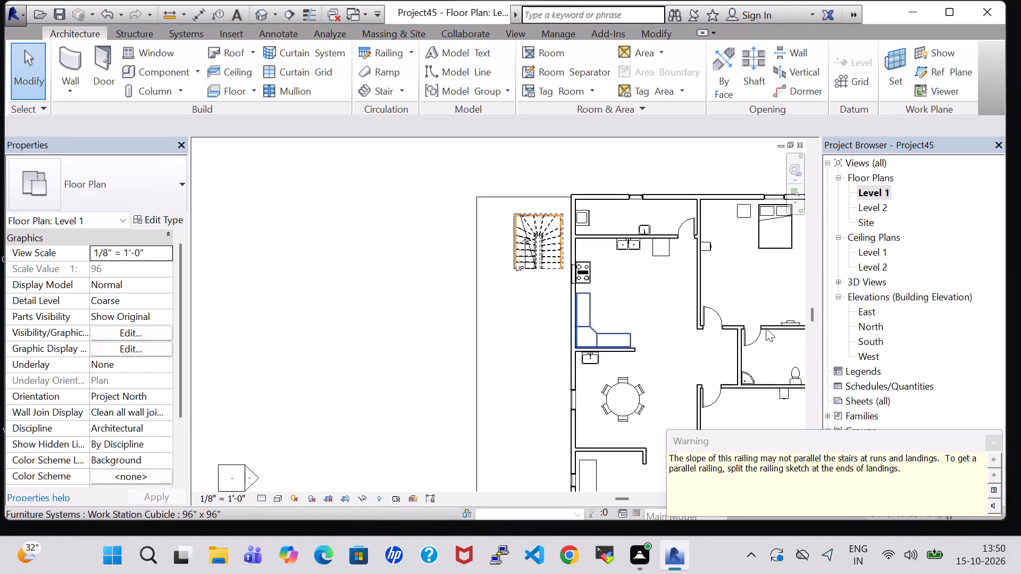
{"action": "left_click", "coordinate": [996, 435]}
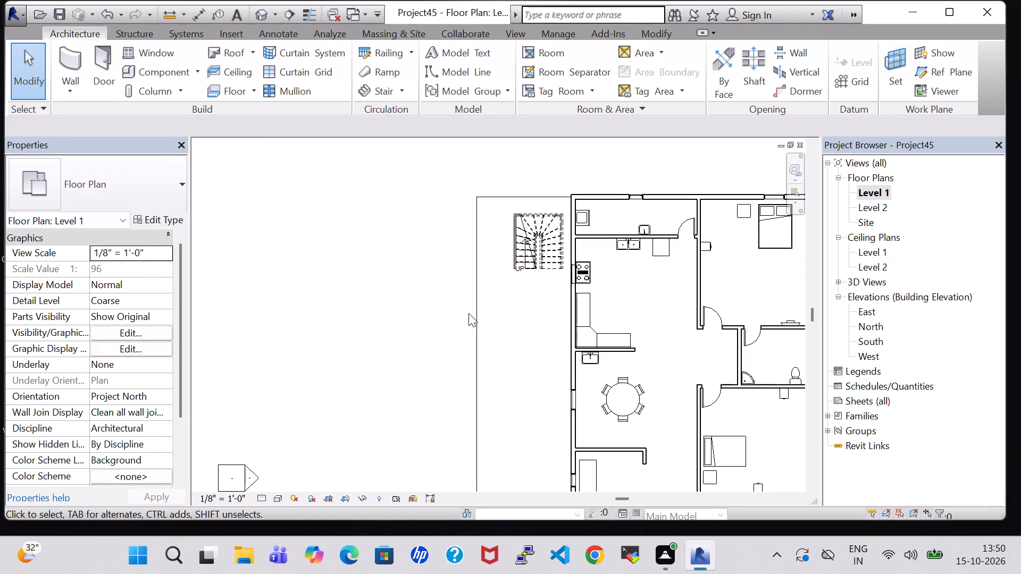
Nudge the long room separation line west of the house eastward, closer to the new stair.
{"action": "left_click", "coordinate": [477, 317]}
{"action": "key", "text": "Right"}
{"action": "key", "text": "Right"}
{"action": "key", "text": "Right"}
{"action": "key", "text": "Right"}
{"action": "key", "text": "Right"}
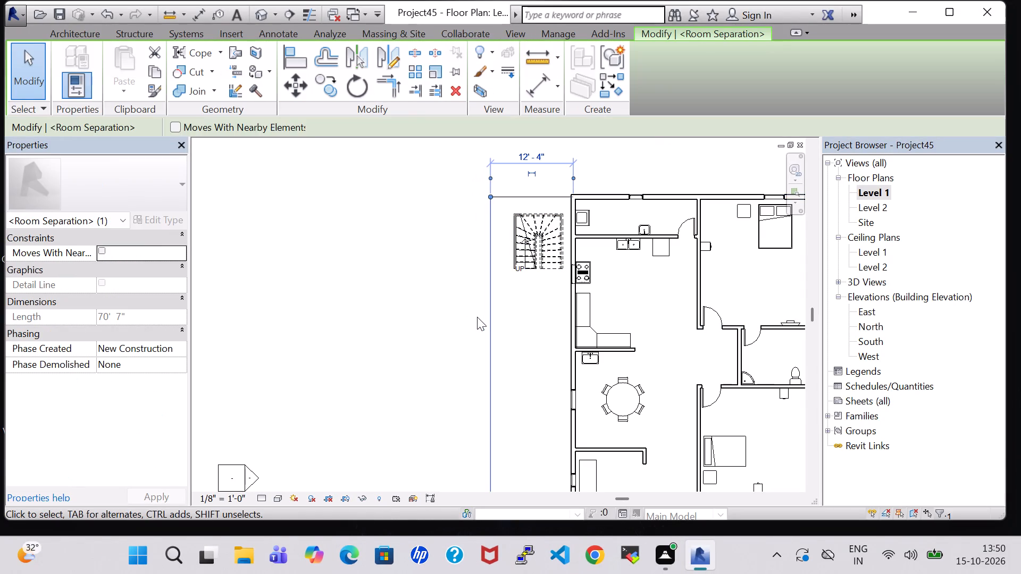
{"action": "key", "text": "Right"}
{"action": "key", "text": "Right"}
{"action": "key", "text": "Right"}
{"action": "key", "text": "Right"}
{"action": "left_click", "coordinate": [538, 340]}
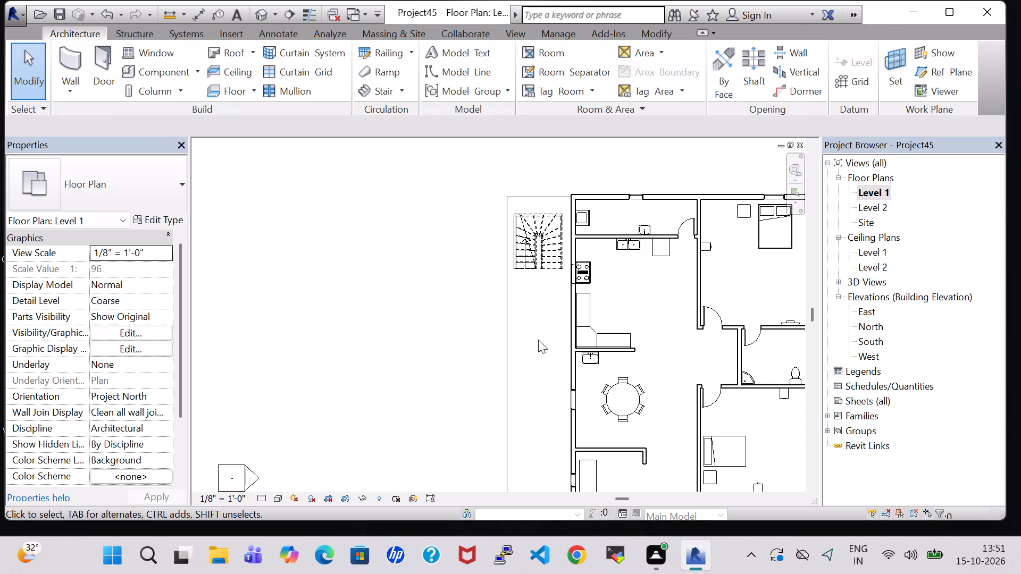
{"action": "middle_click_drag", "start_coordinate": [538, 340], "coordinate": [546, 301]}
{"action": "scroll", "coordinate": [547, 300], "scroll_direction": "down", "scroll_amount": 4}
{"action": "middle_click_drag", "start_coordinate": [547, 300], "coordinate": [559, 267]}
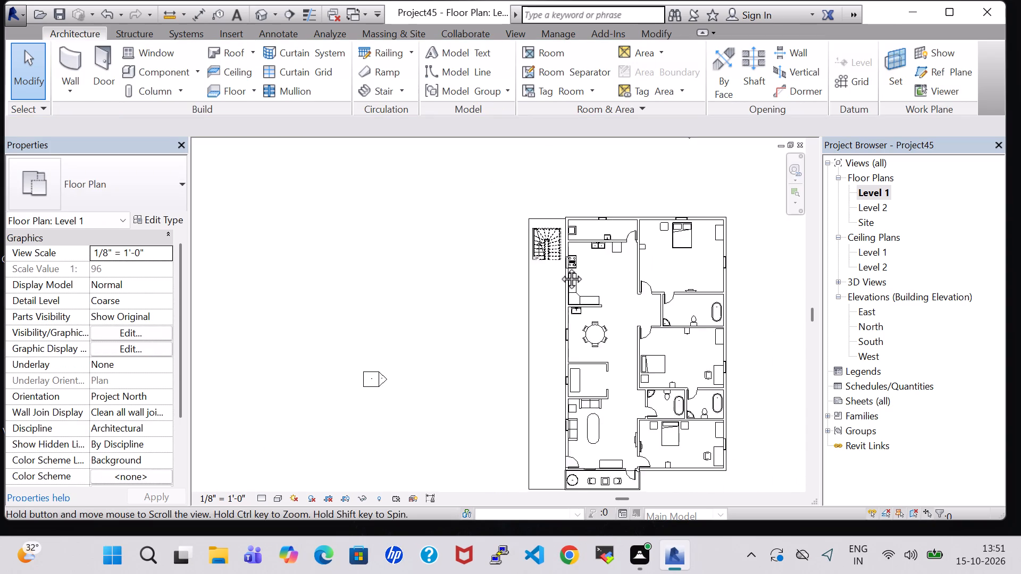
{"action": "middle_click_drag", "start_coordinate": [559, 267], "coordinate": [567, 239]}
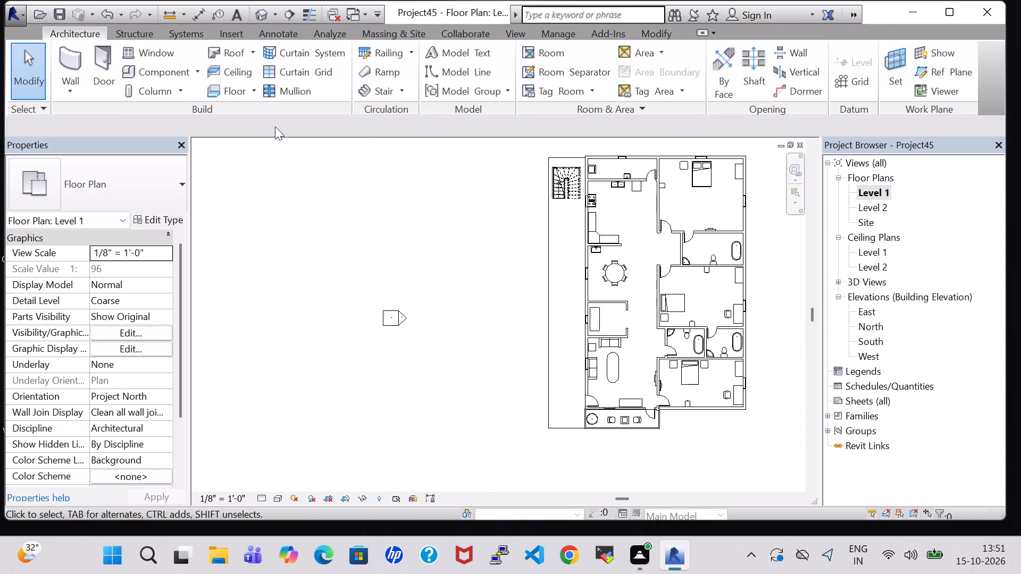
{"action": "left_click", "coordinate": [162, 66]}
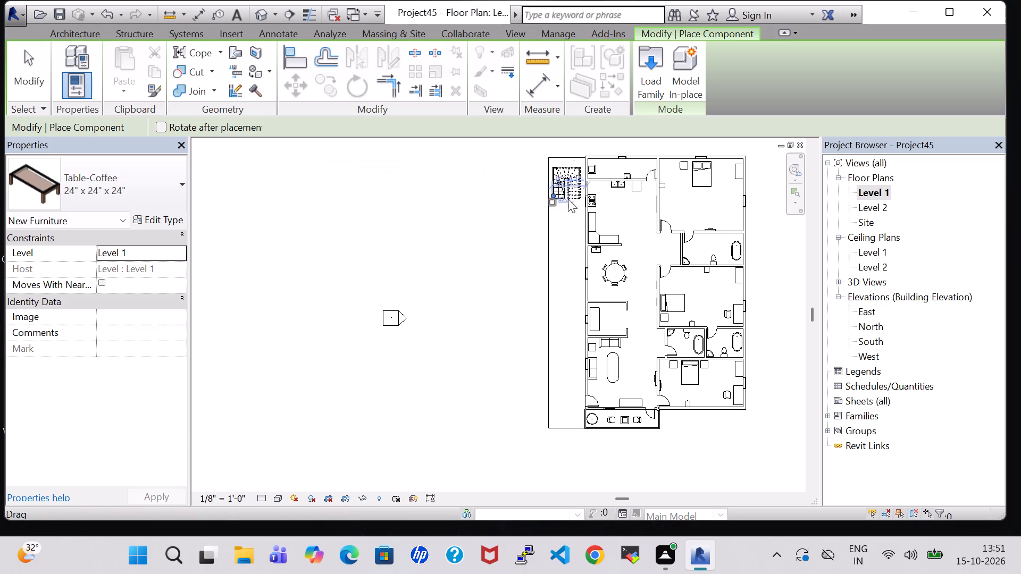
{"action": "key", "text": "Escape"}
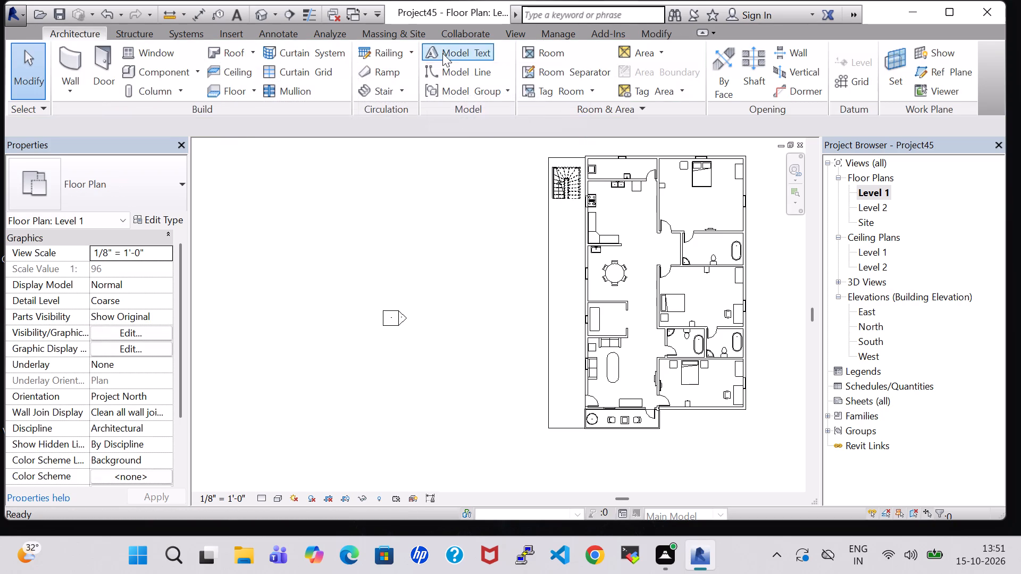
Create a toposurface at elevation 0' 0" over the strip west of the house, placing points at the four corners bounded by the room separation lines.
{"action": "left_click", "coordinate": [401, 32]}
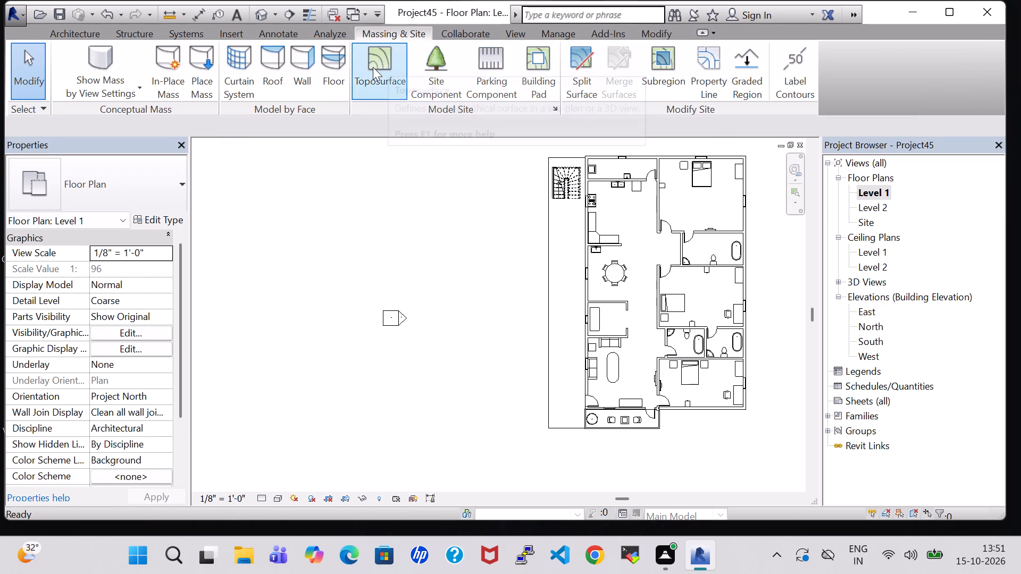
{"action": "left_click", "coordinate": [373, 67]}
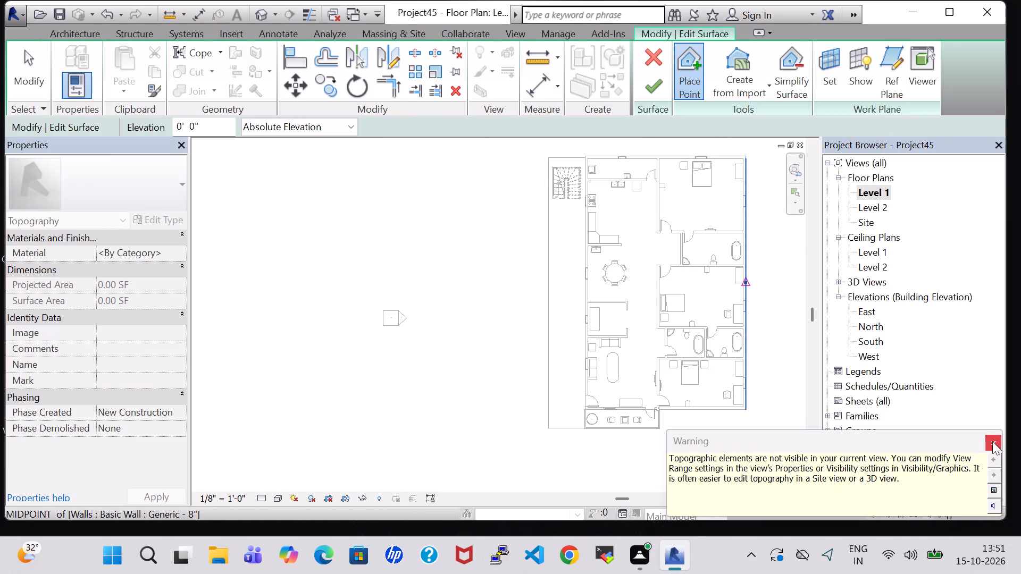
{"action": "left_click", "coordinate": [992, 441]}
{"action": "left_click", "coordinate": [683, 83]}
{"action": "scroll", "coordinate": [525, 140], "scroll_direction": "up", "scroll_amount": 2}
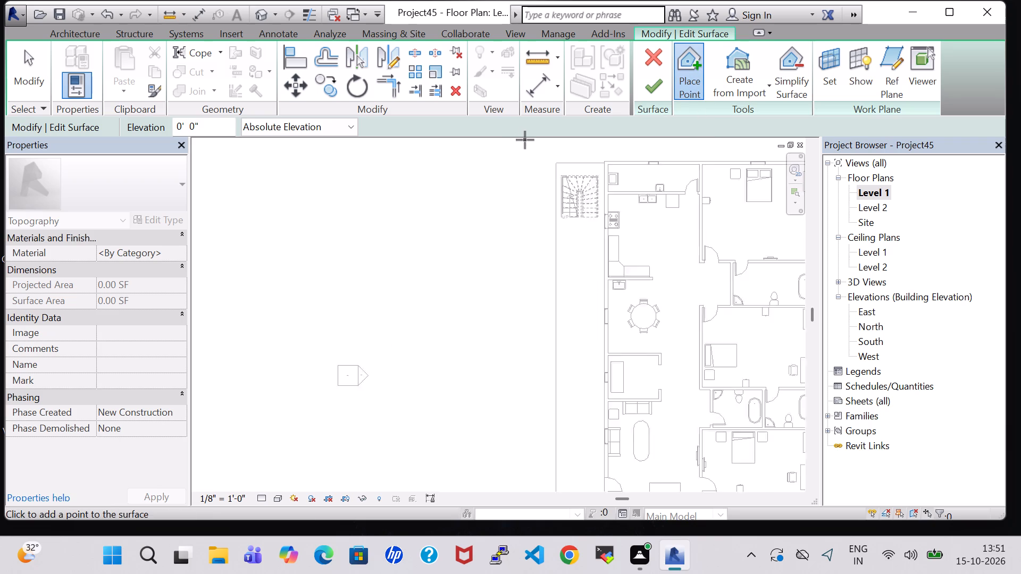
{"action": "scroll", "coordinate": [525, 140], "scroll_direction": "up", "scroll_amount": 1}
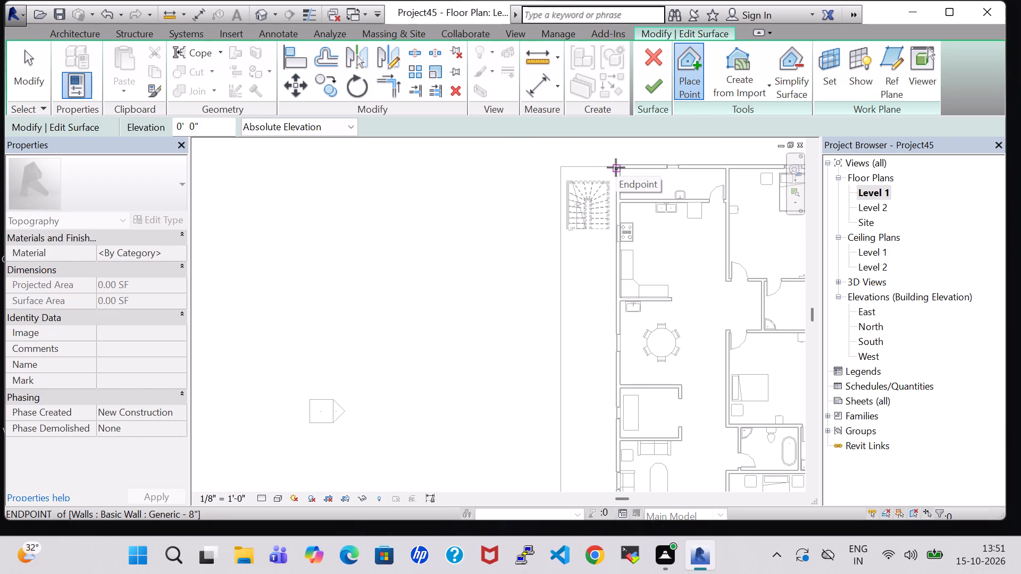
{"action": "scroll", "coordinate": [616, 167], "scroll_direction": "up", "scroll_amount": 4}
{"action": "left_click", "coordinate": [617, 164]}
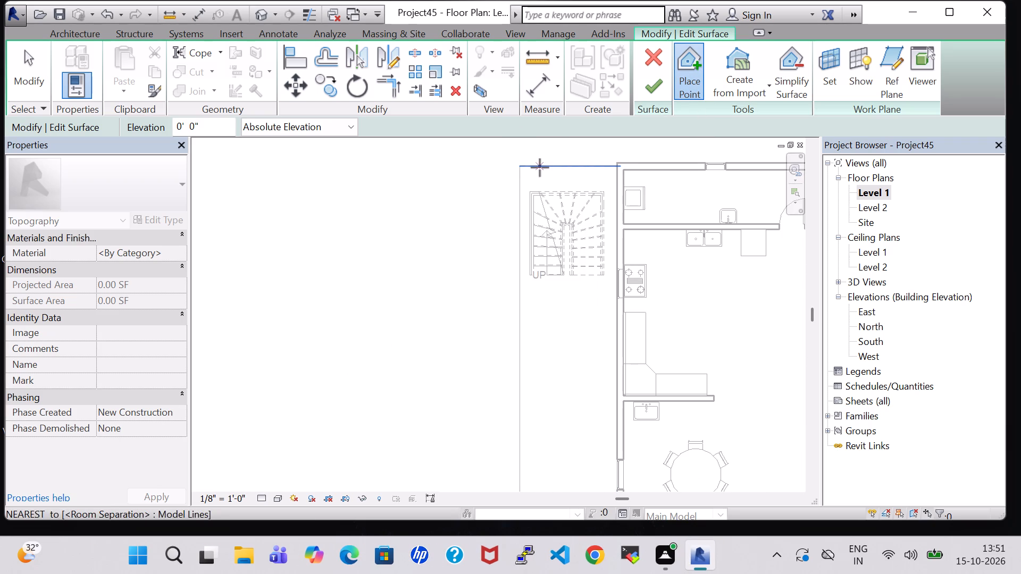
{"action": "left_click", "coordinate": [522, 168]}
{"action": "middle_click_drag", "start_coordinate": [533, 299], "coordinate": [529, 136]}
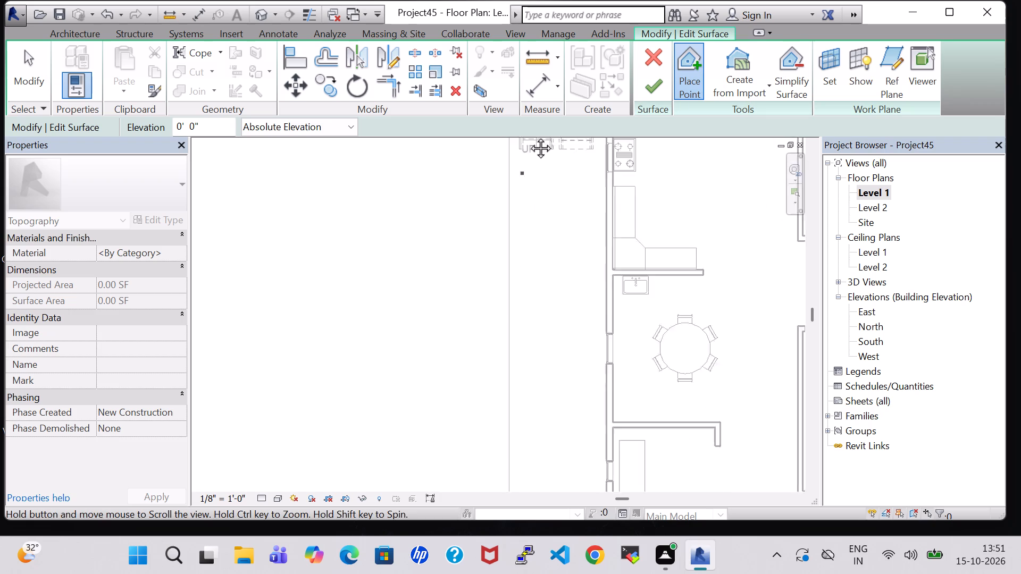
{"action": "middle_click_drag", "start_coordinate": [529, 136], "coordinate": [536, 100]}
{"action": "middle_click_drag", "start_coordinate": [569, 273], "coordinate": [575, 121]}
{"action": "middle_click_drag", "start_coordinate": [592, 275], "coordinate": [596, 121]}
{"action": "left_click", "coordinate": [630, 381]}
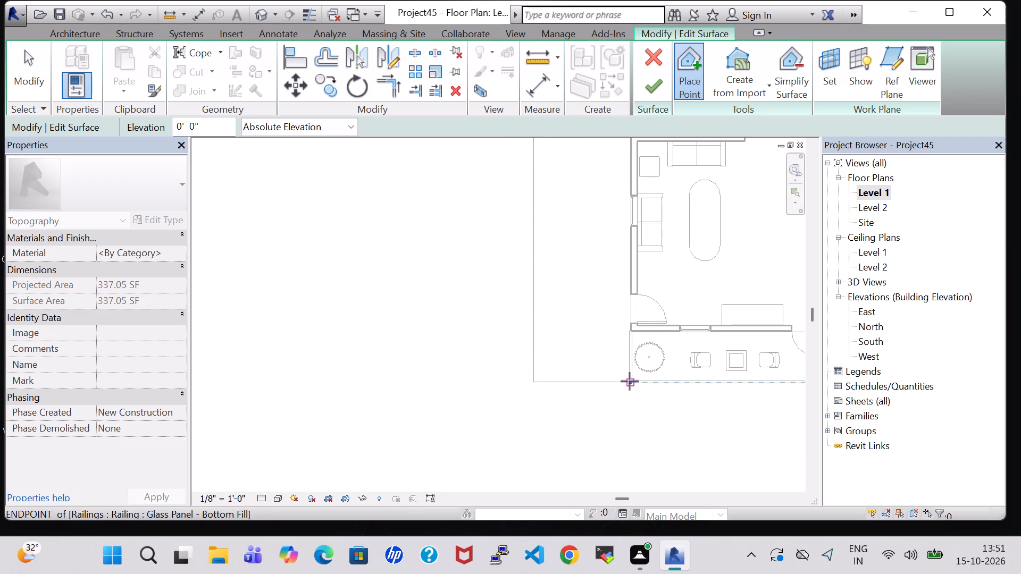
{"action": "left_click", "coordinate": [535, 383]}
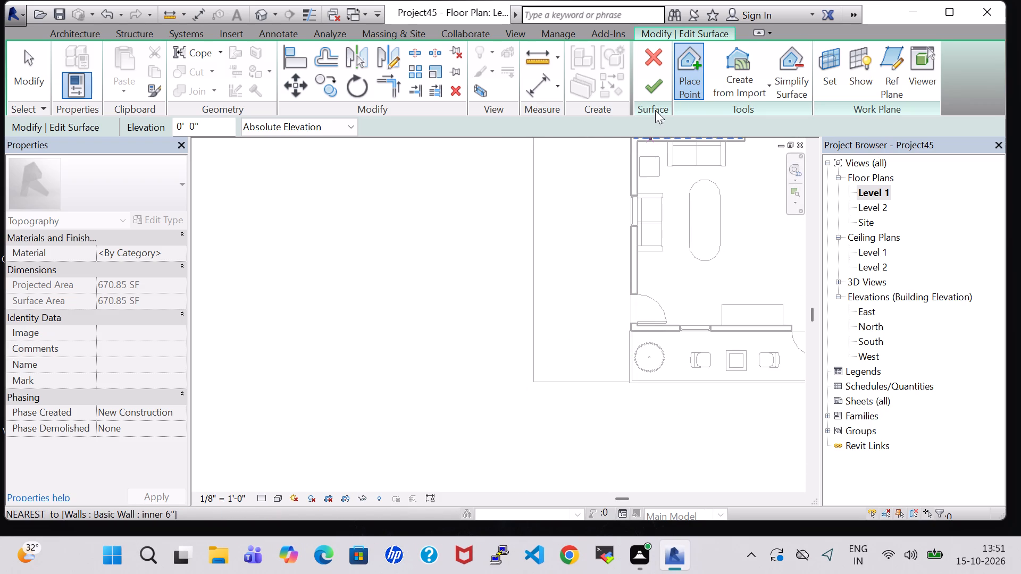
{"action": "left_click", "coordinate": [656, 91]}
In the default 3D view, nudge the exterior stair east toward the house's west wall.
{"action": "left_click", "coordinate": [256, 18]}
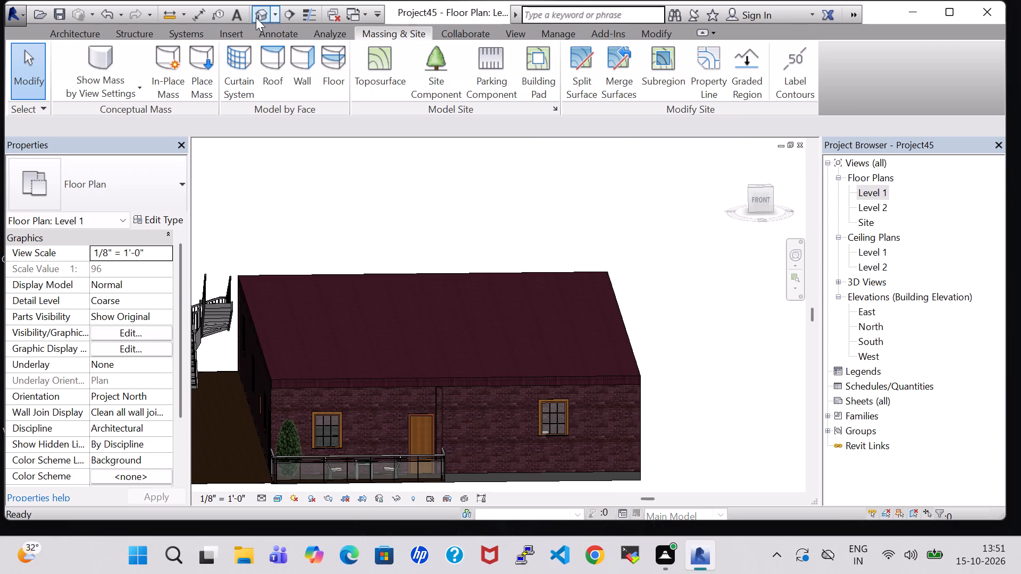
{"action": "scroll", "coordinate": [460, 193], "scroll_direction": "down", "scroll_amount": 2}
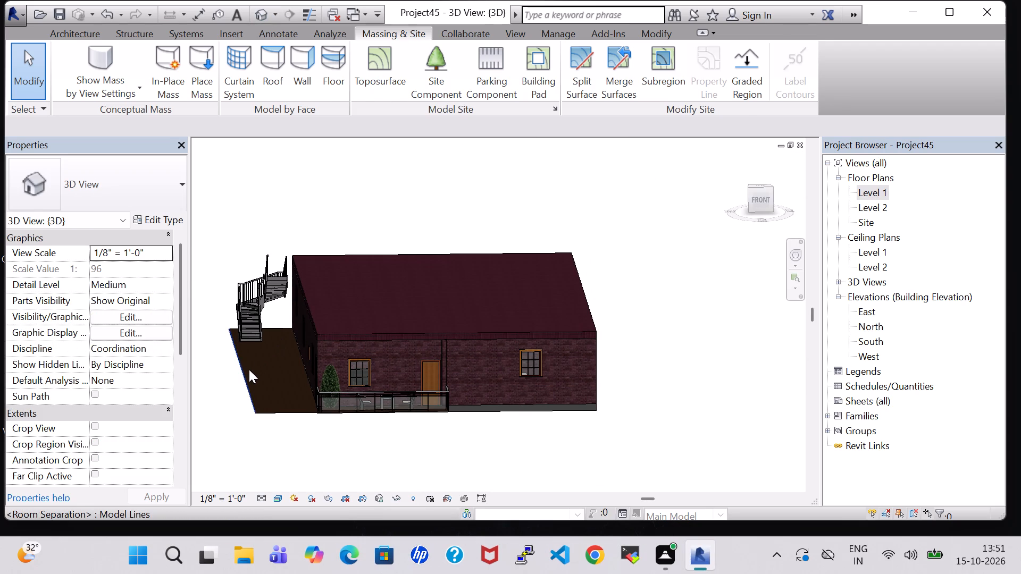
{"action": "left_click", "coordinate": [249, 369]}
{"action": "middle_click_drag", "start_coordinate": [425, 178], "coordinate": [428, 171]}
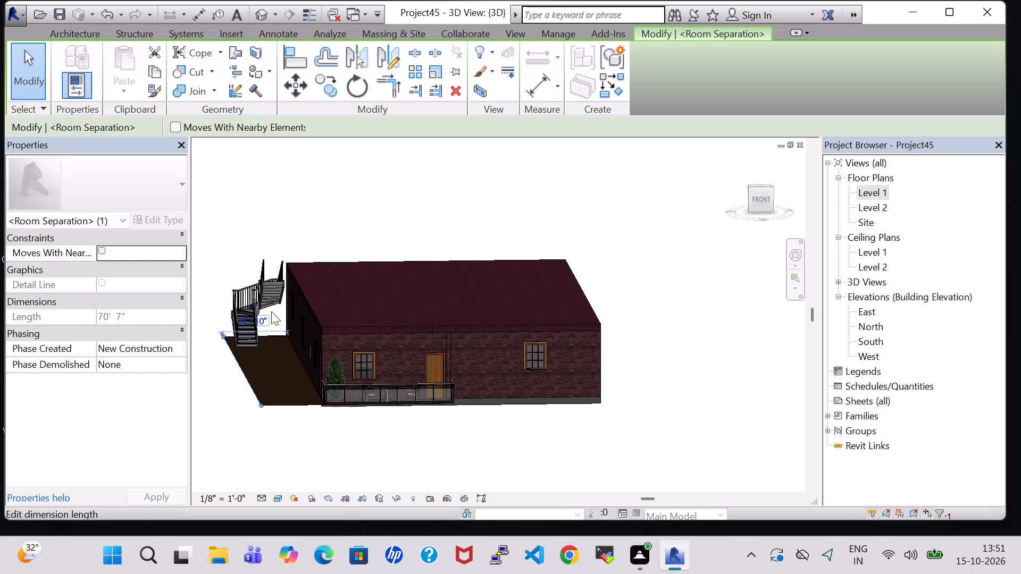
{"action": "left_click", "coordinate": [259, 306]}
{"action": "left_click", "coordinate": [378, 233]}
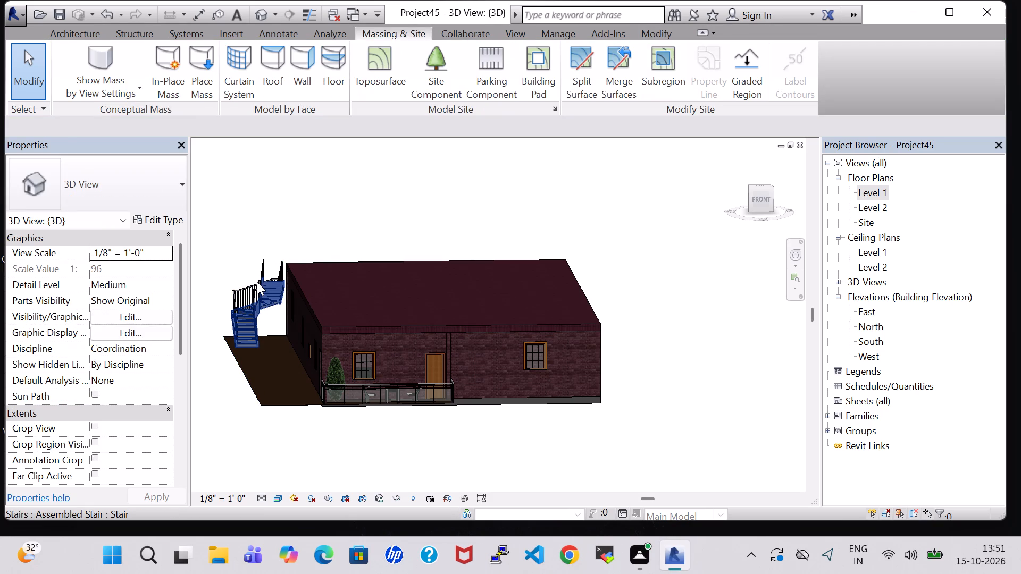
{"action": "left_click", "coordinate": [257, 283]}
{"action": "key", "text": "Right"}
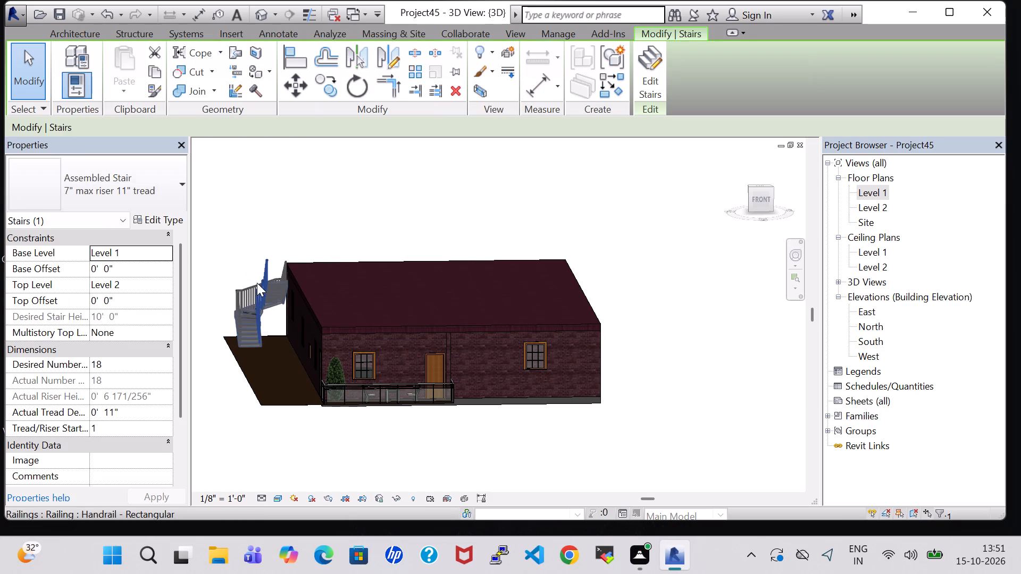
{"action": "middle_click_drag", "start_coordinate": [257, 201], "coordinate": [555, 263], "text": "shift"}
{"action": "middle_click_drag", "start_coordinate": [353, 326], "coordinate": [397, 271], "text": "shift"}
{"action": "scroll", "coordinate": [353, 326], "scroll_direction": "up", "scroll_amount": 1, "text": "shift"}
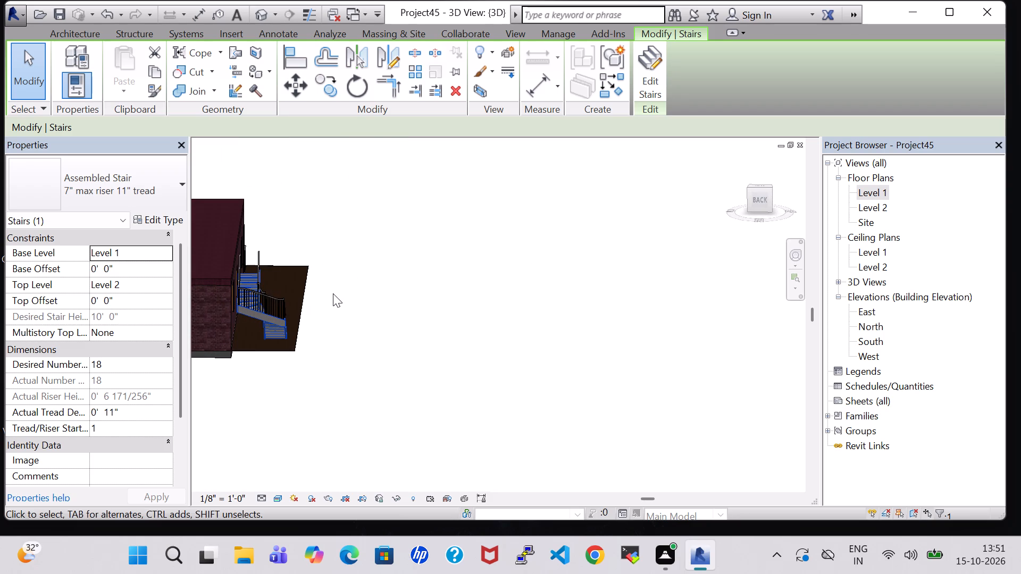
{"action": "key", "text": "Left"}
Nudge the west-wall window beside the stair slightly down and south, away from the stair.
{"action": "scroll", "coordinate": [333, 294], "scroll_direction": "up", "scroll_amount": 3}
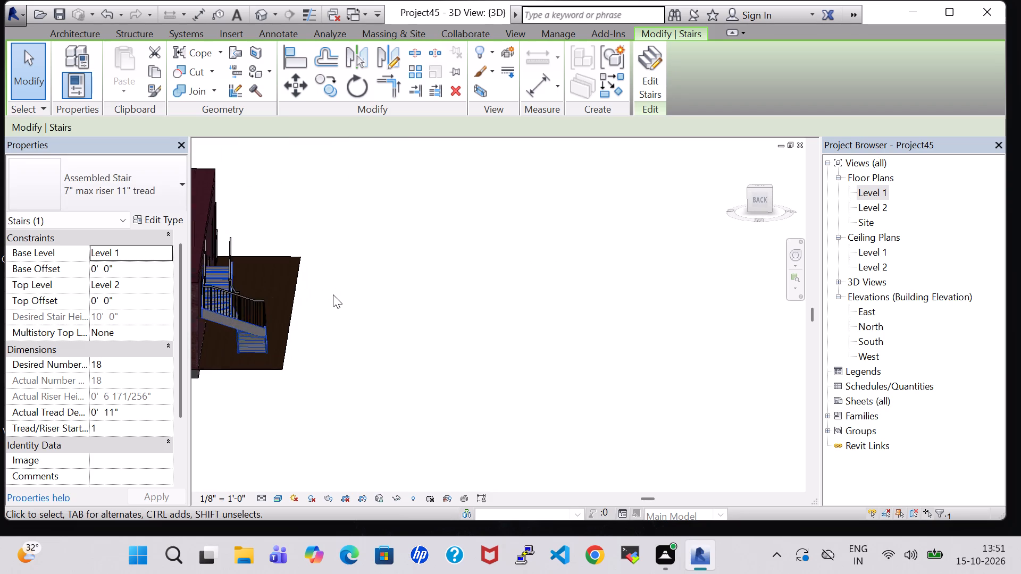
{"action": "scroll", "coordinate": [333, 294], "scroll_direction": "up", "scroll_amount": 3}
{"action": "middle_click_drag", "start_coordinate": [333, 294], "coordinate": [557, 305]}
{"action": "middle_click_drag", "start_coordinate": [545, 352], "coordinate": [505, 340]}
{"action": "scroll", "coordinate": [513, 343], "scroll_direction": "up", "scroll_amount": 1, "text": "shift"}
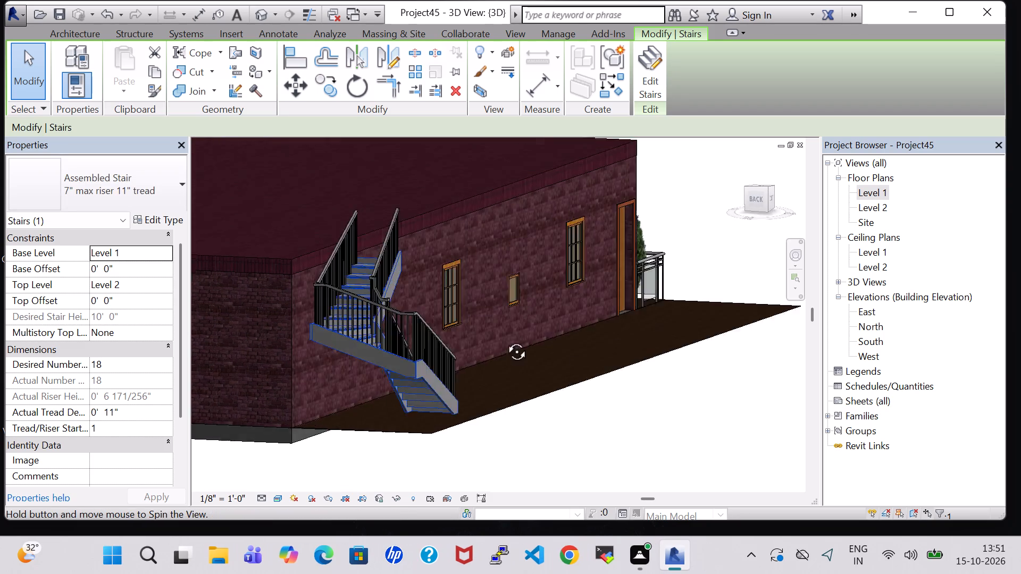
{"action": "middle_click_drag", "start_coordinate": [505, 340], "coordinate": [368, 296]}
{"action": "left_click", "coordinate": [466, 320]}
{"action": "key", "text": "Down"}
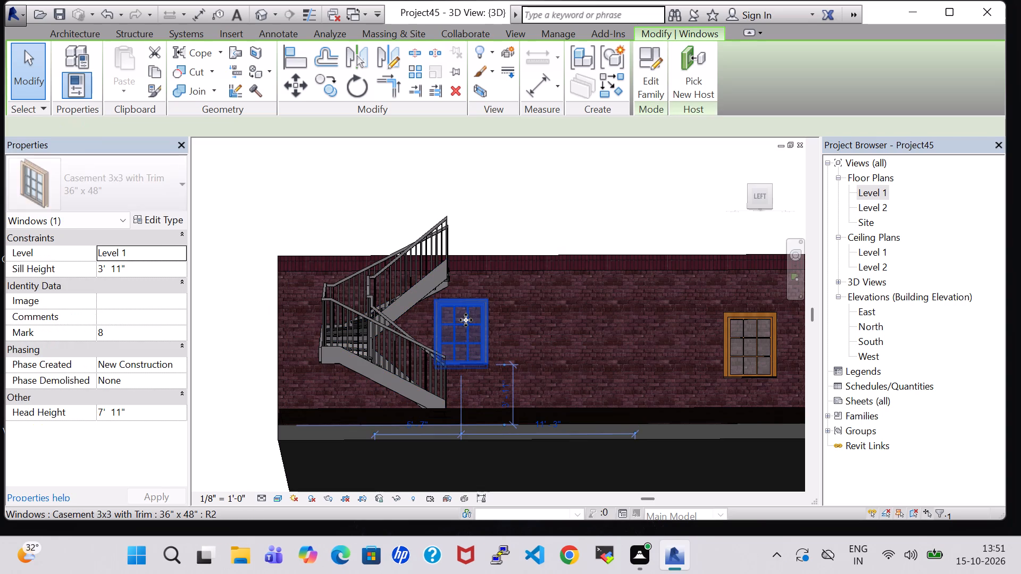
{"action": "key", "text": "Right"}
{"action": "left_click", "coordinate": [562, 174]}
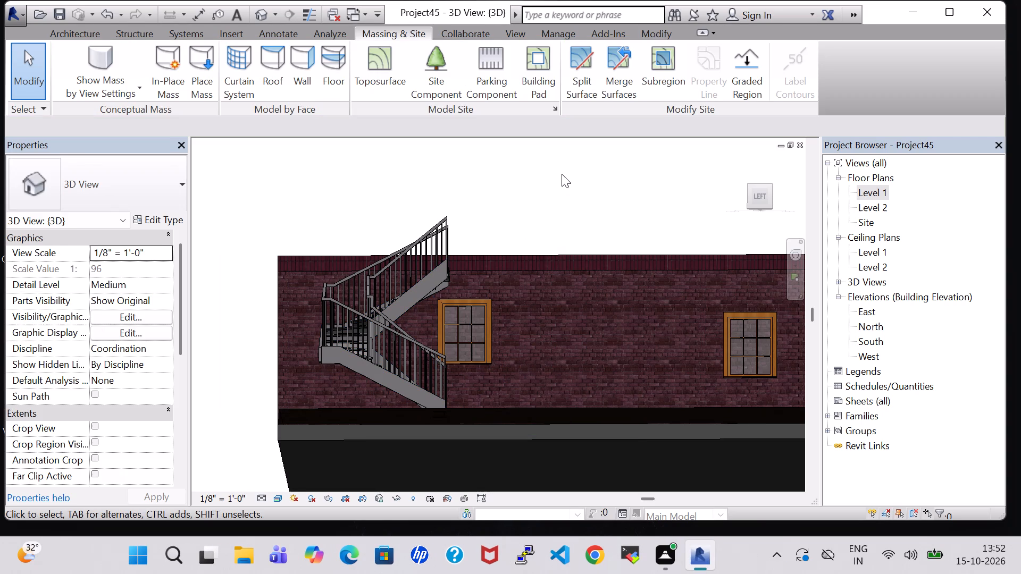
Nudge the exterior stair north along the west wall, clear of the neighbouring window.
{"action": "left_click", "coordinate": [342, 323]}
{"action": "key", "text": "Left"}
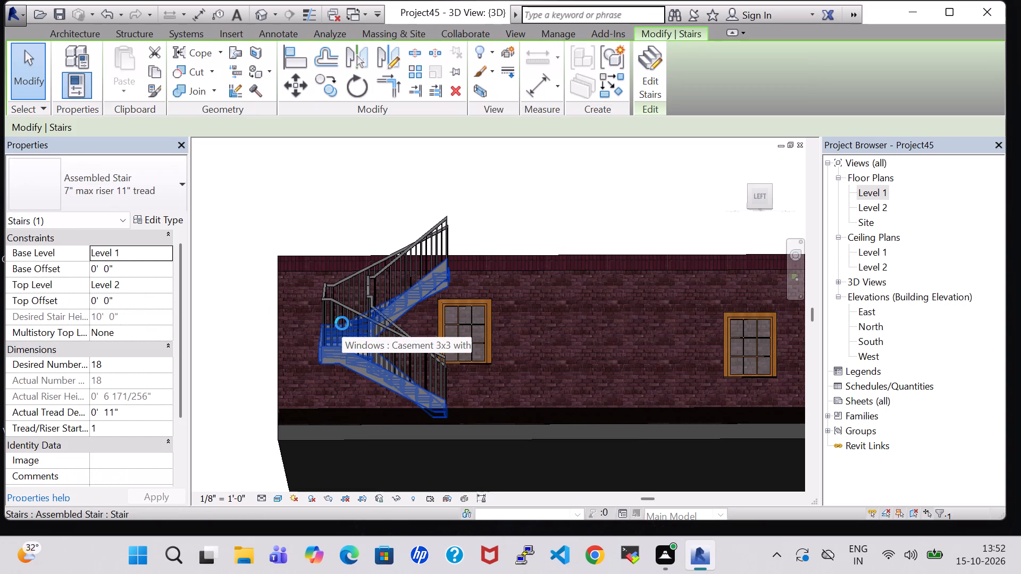
{"action": "key", "text": "Left"}
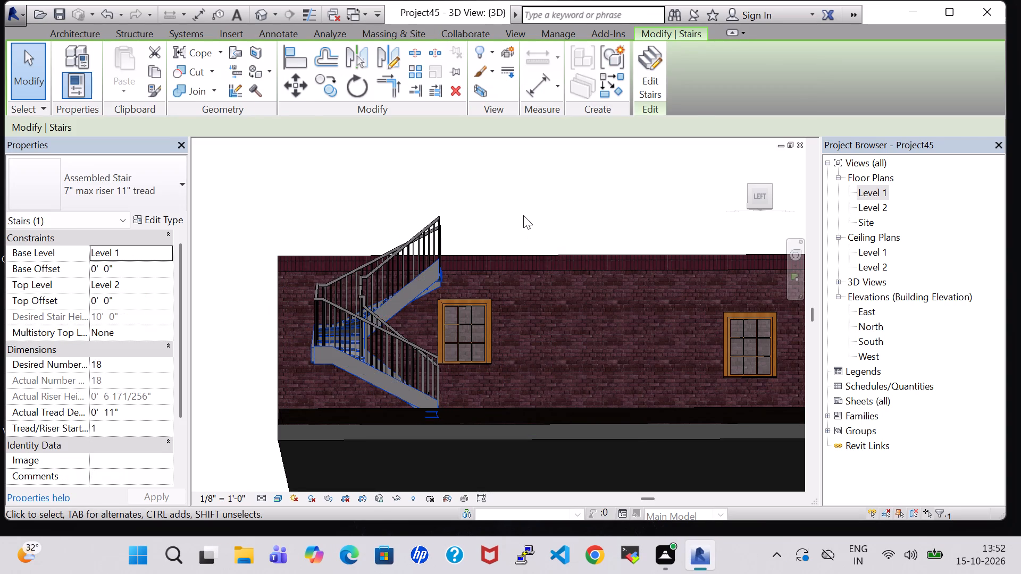
{"action": "left_click", "coordinate": [523, 215]}
Examine the stair, ground surface, front porch and exterior walls from several sides, including the Front view.
{"action": "middle_click_drag", "start_coordinate": [546, 189], "coordinate": [505, 327], "text": "shift"}
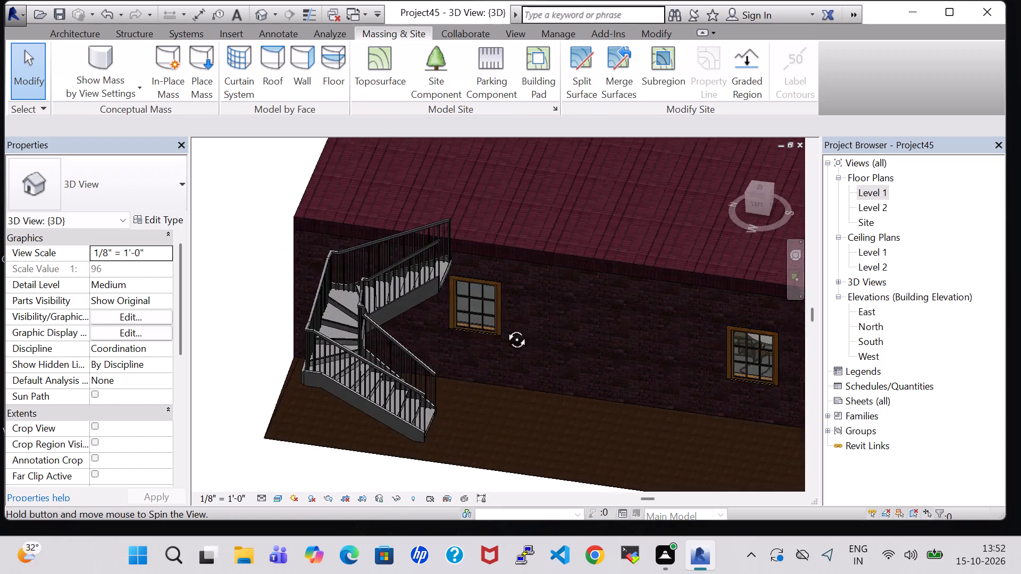
{"action": "middle_click_drag", "start_coordinate": [505, 327], "coordinate": [423, 286], "text": "shift"}
{"action": "middle_click_drag", "start_coordinate": [587, 382], "coordinate": [496, 266], "text": "shift"}
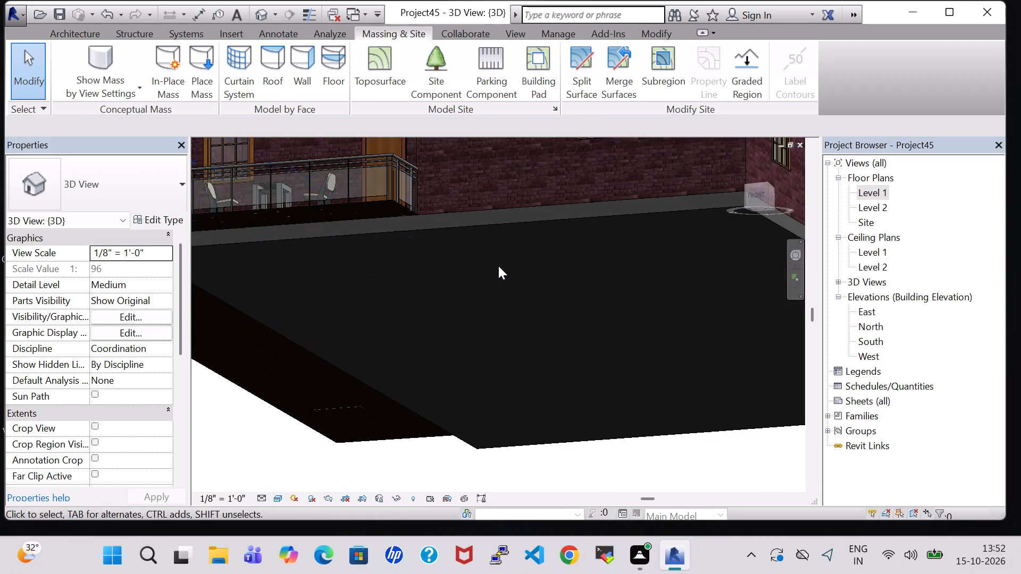
{"action": "scroll", "coordinate": [499, 266], "scroll_direction": "down", "scroll_amount": 3}
{"action": "middle_click_drag", "start_coordinate": [505, 267], "coordinate": [556, 343], "text": "shift"}
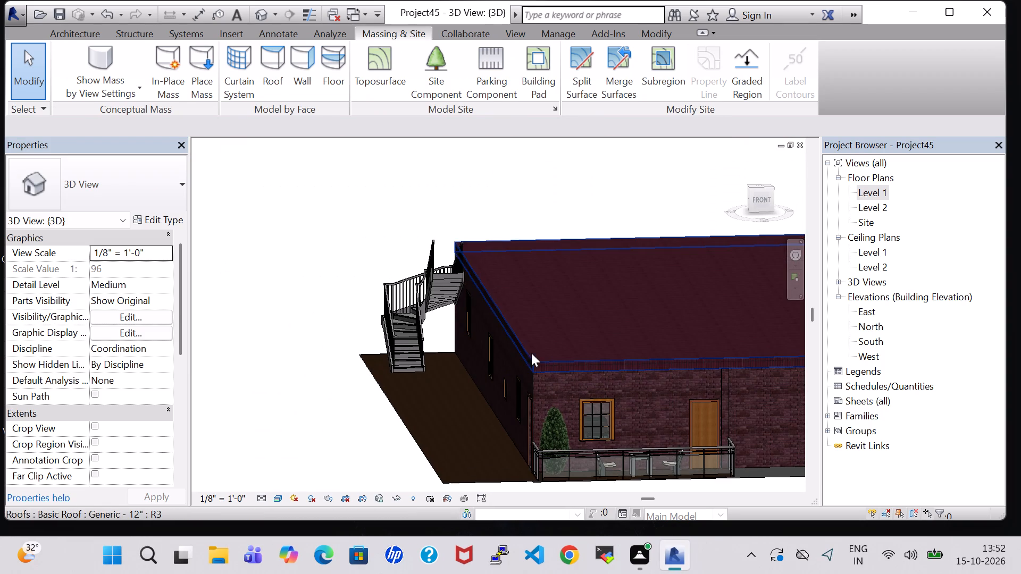
{"action": "middle_click_drag", "start_coordinate": [531, 353], "coordinate": [501, 223]}
{"action": "middle_click_drag", "start_coordinate": [596, 356], "coordinate": [580, 345], "text": "shift"}
{"action": "left_click", "coordinate": [576, 377]}
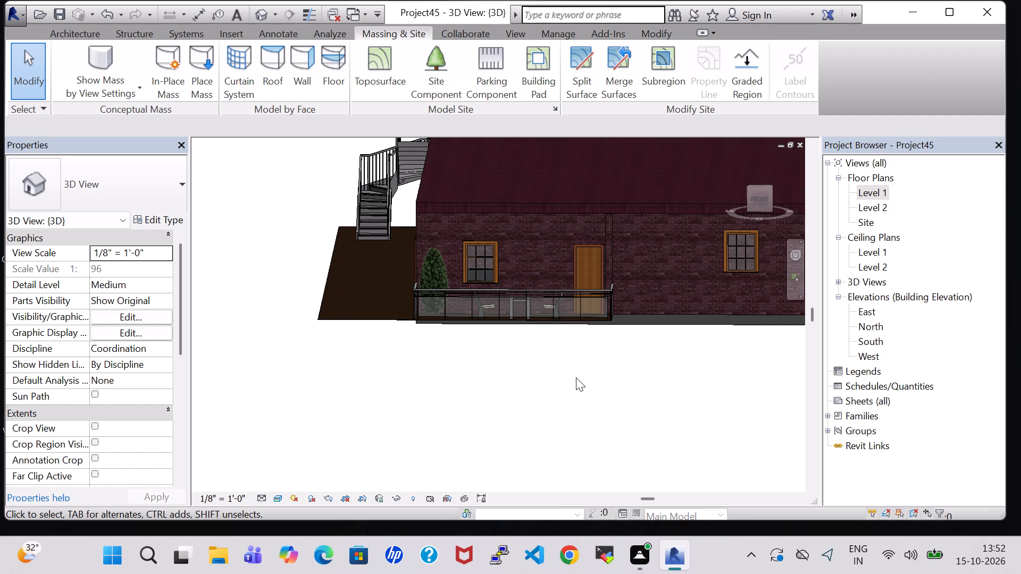
{"action": "left_click", "coordinate": [576, 377]}
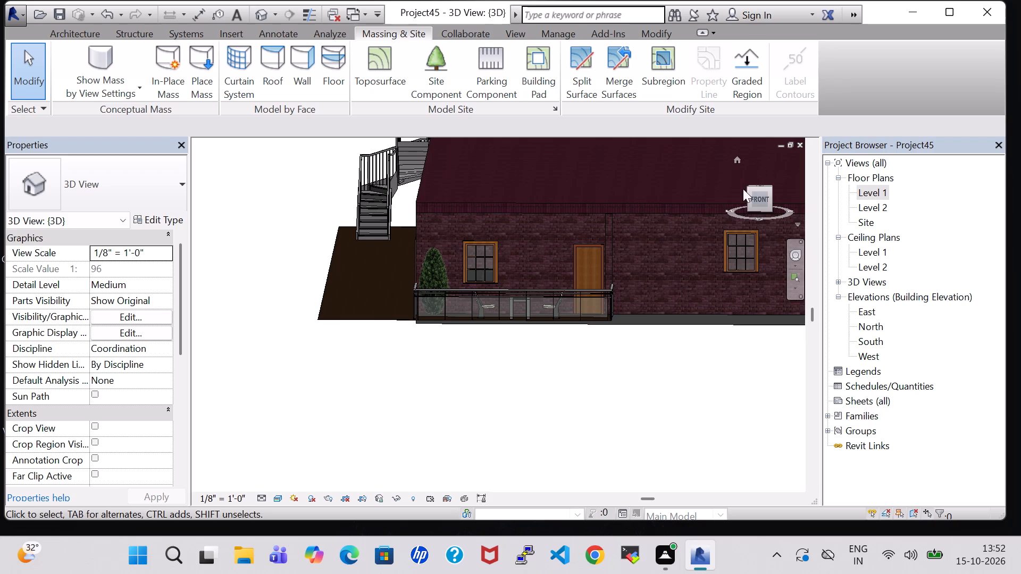
{"action": "left_click", "coordinate": [760, 200]}
{"action": "scroll", "coordinate": [599, 414], "scroll_direction": "up", "scroll_amount": 5}
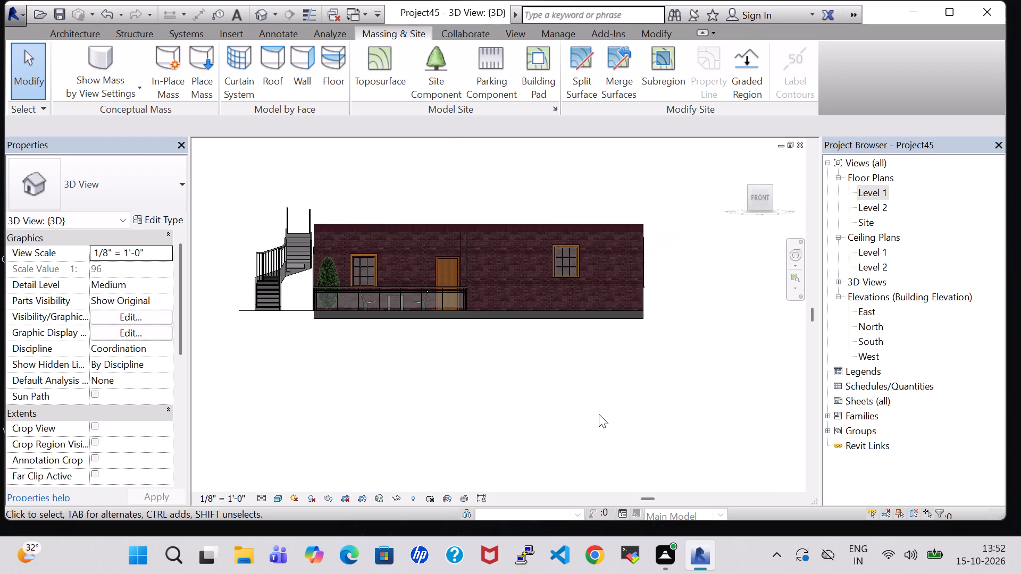
{"action": "scroll", "coordinate": [599, 414], "scroll_direction": "up", "scroll_amount": 2}
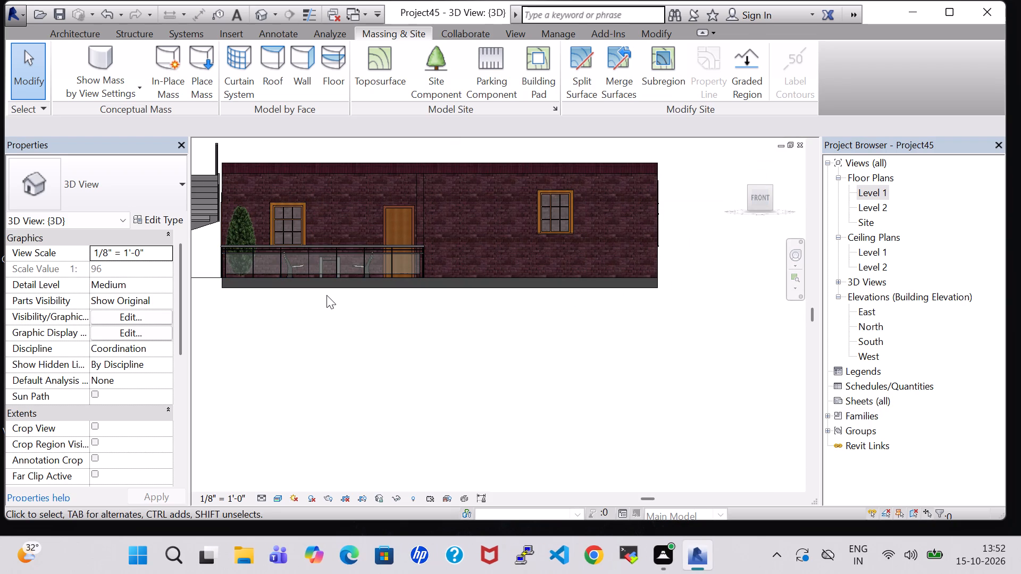
{"action": "middle_click_drag", "start_coordinate": [327, 295], "coordinate": [408, 329], "text": "shift"}
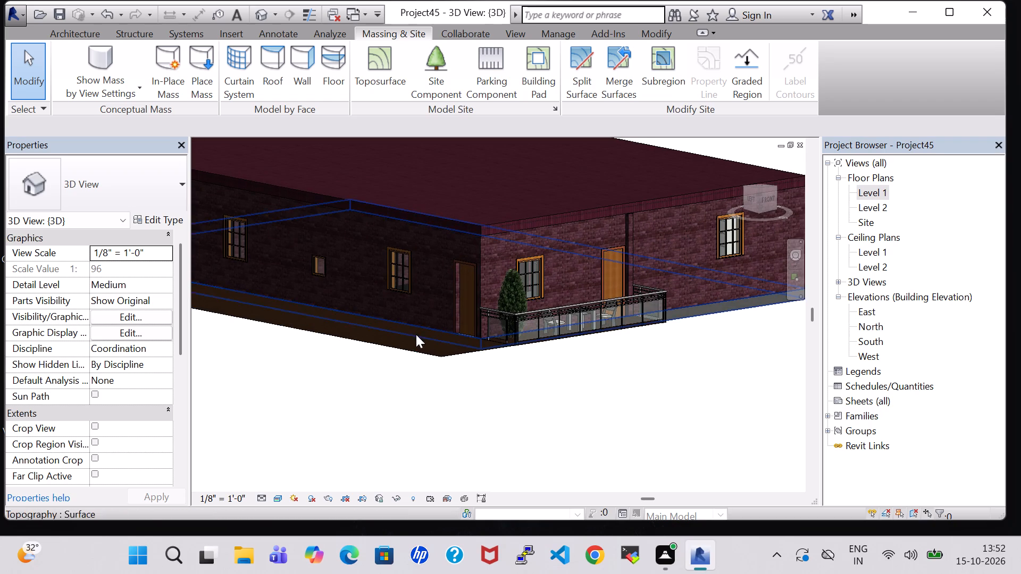
{"action": "scroll", "coordinate": [642, 368], "scroll_direction": "up", "scroll_amount": 6}
{"action": "scroll", "coordinate": [642, 368], "scroll_direction": "down", "scroll_amount": 2}
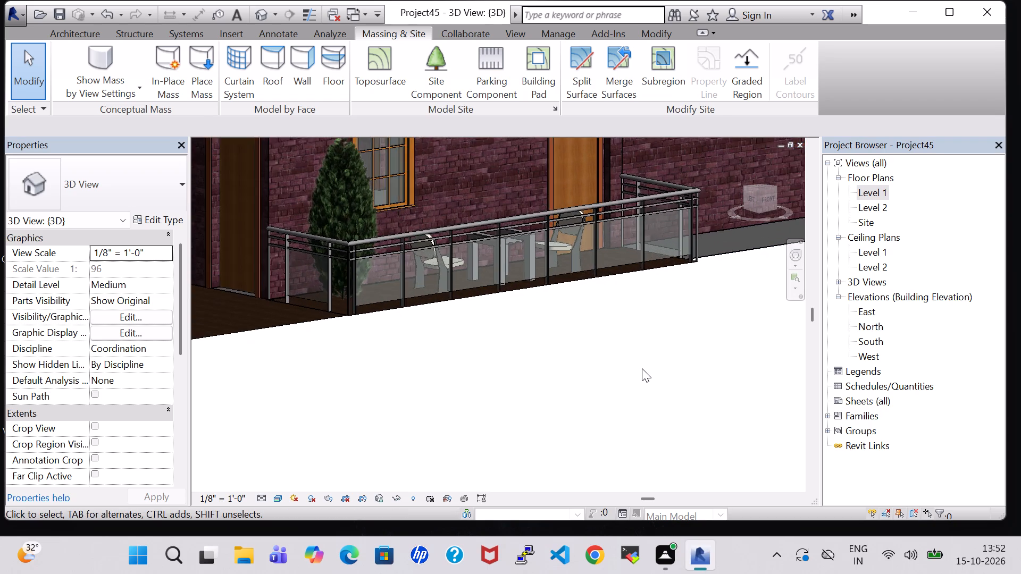
{"action": "scroll", "coordinate": [642, 368], "scroll_direction": "down", "scroll_amount": 1}
{"action": "middle_click_drag", "start_coordinate": [633, 348], "coordinate": [506, 359]}
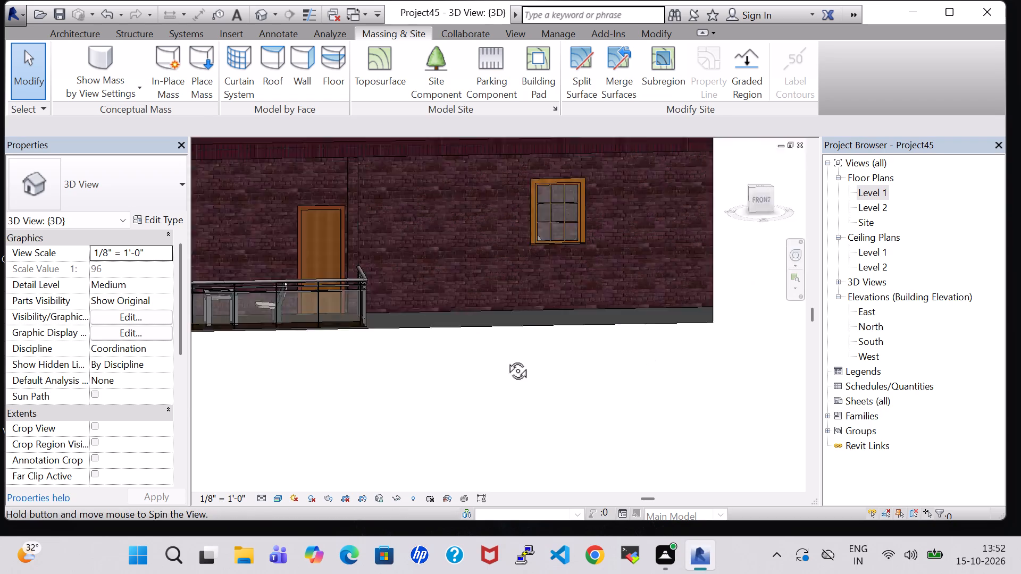
{"action": "middle_click_drag", "start_coordinate": [506, 359], "coordinate": [449, 373]}
{"action": "scroll", "coordinate": [436, 393], "scroll_direction": "up", "scroll_amount": 1}
{"action": "middle_click_drag", "start_coordinate": [436, 393], "coordinate": [783, 373]}
{"action": "middle_click_drag", "start_coordinate": [684, 425], "coordinate": [606, 406]}
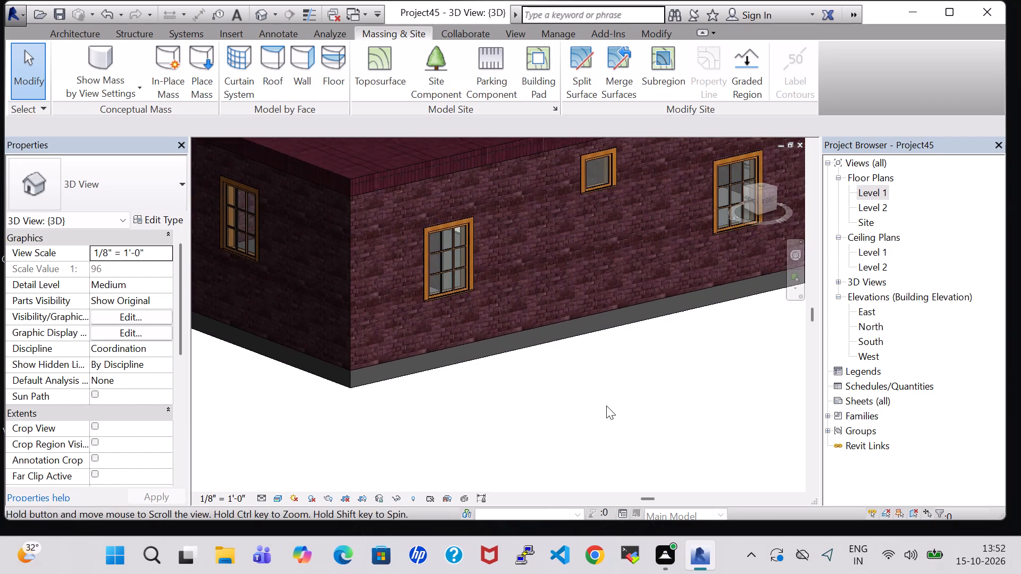
Load the RPC Beetle car family from the Entourage folder of the US Imperial library.
{"action": "middle_click_drag", "start_coordinate": [606, 406], "coordinate": [607, 406]}
{"action": "scroll", "coordinate": [606, 406], "scroll_direction": "down", "scroll_amount": 8}
{"action": "middle_click_drag", "start_coordinate": [378, 399], "coordinate": [463, 415], "text": "shift"}
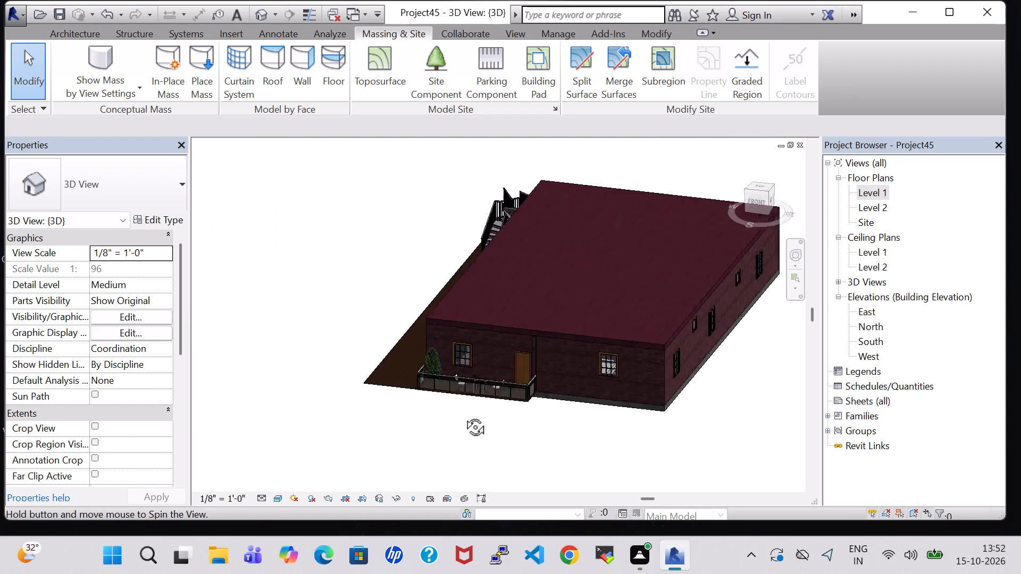
{"action": "middle_click_drag", "start_coordinate": [463, 415], "coordinate": [479, 415], "text": "shift"}
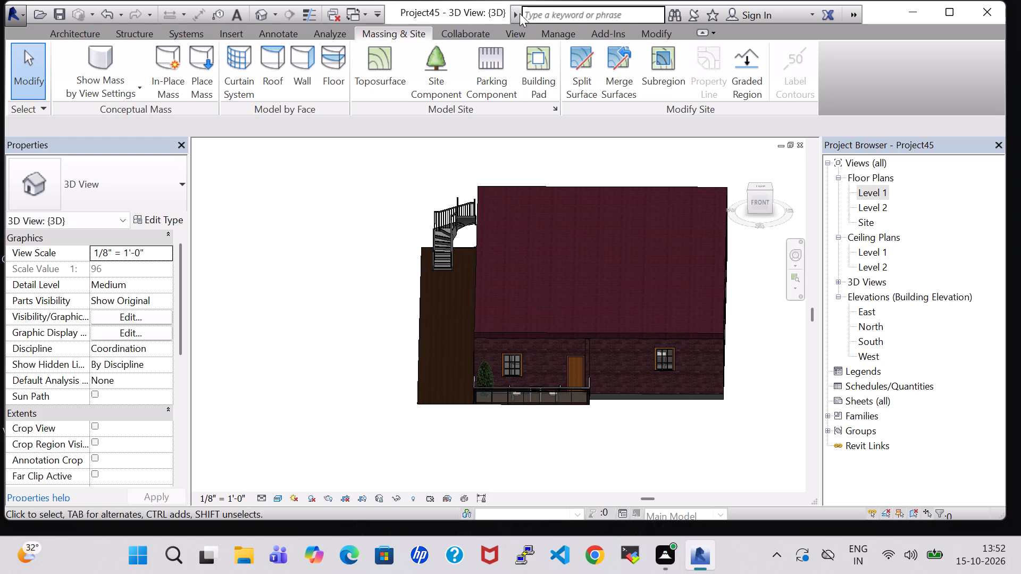
{"action": "left_click", "coordinate": [84, 38]}
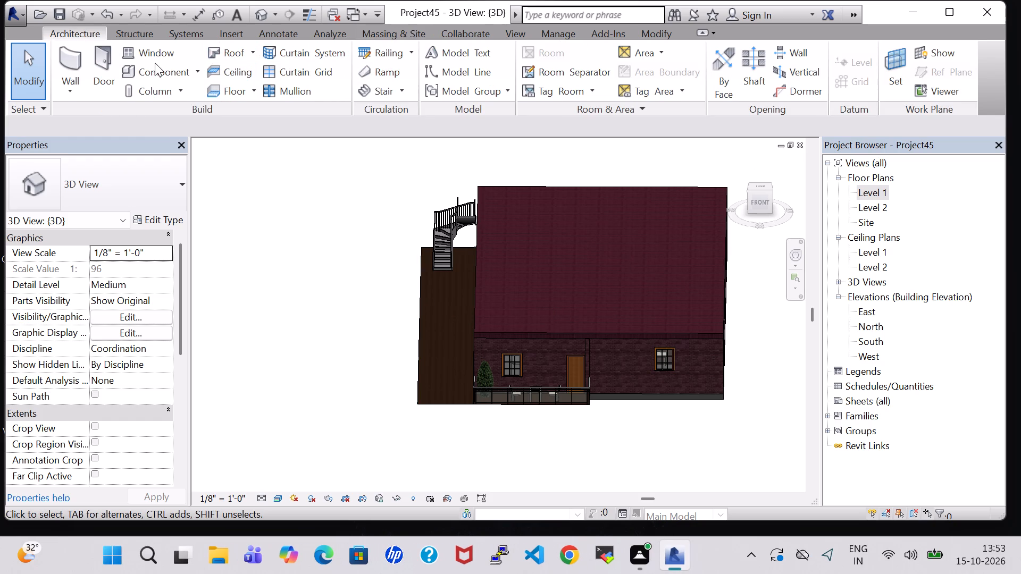
{"action": "left_click", "coordinate": [167, 77]}
{"action": "left_click", "coordinate": [645, 81]}
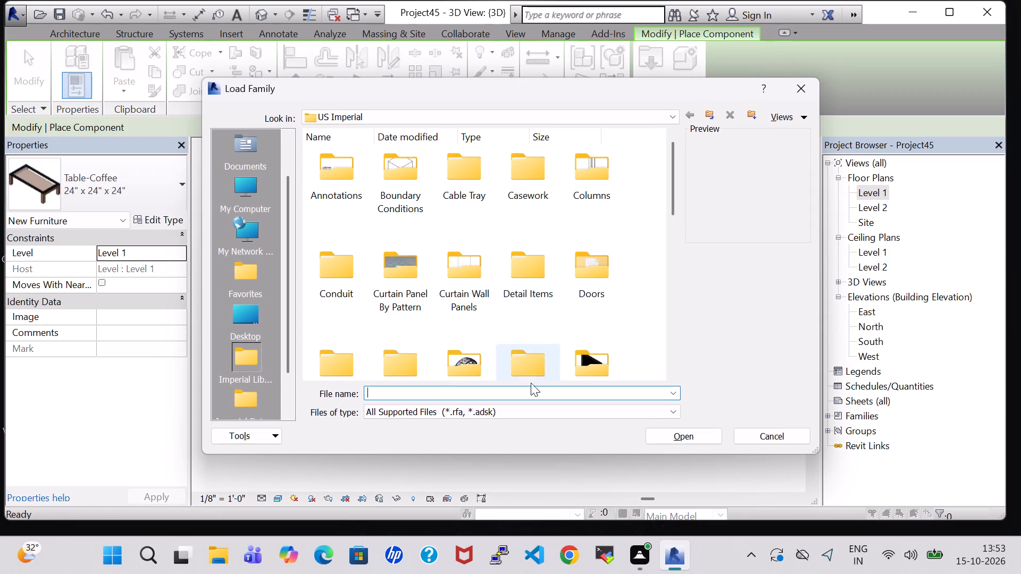
{"action": "triple_click", "coordinate": [447, 369]}
{"action": "left_click", "coordinate": [319, 181]}
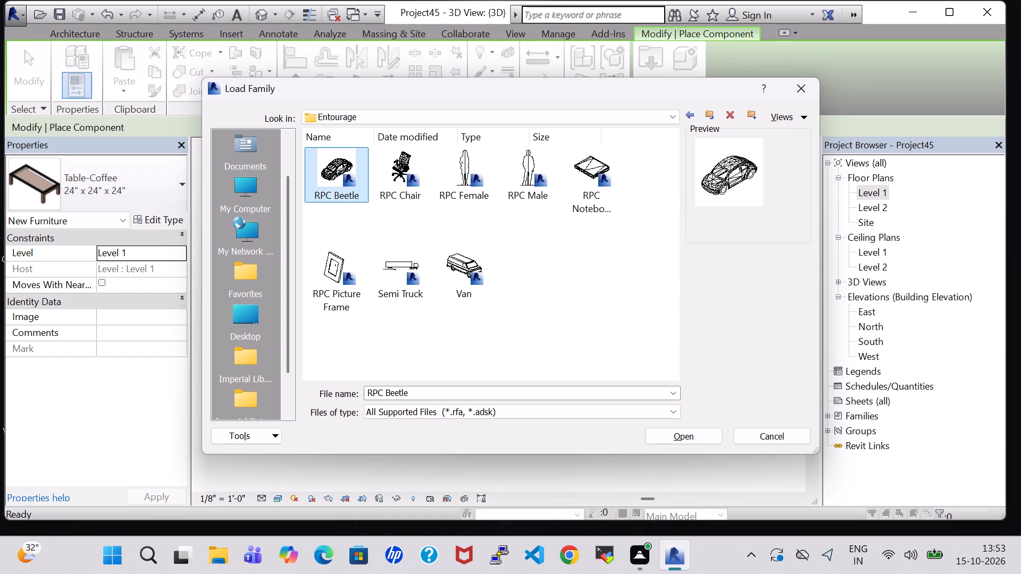
{"action": "left_click", "coordinate": [695, 434]}
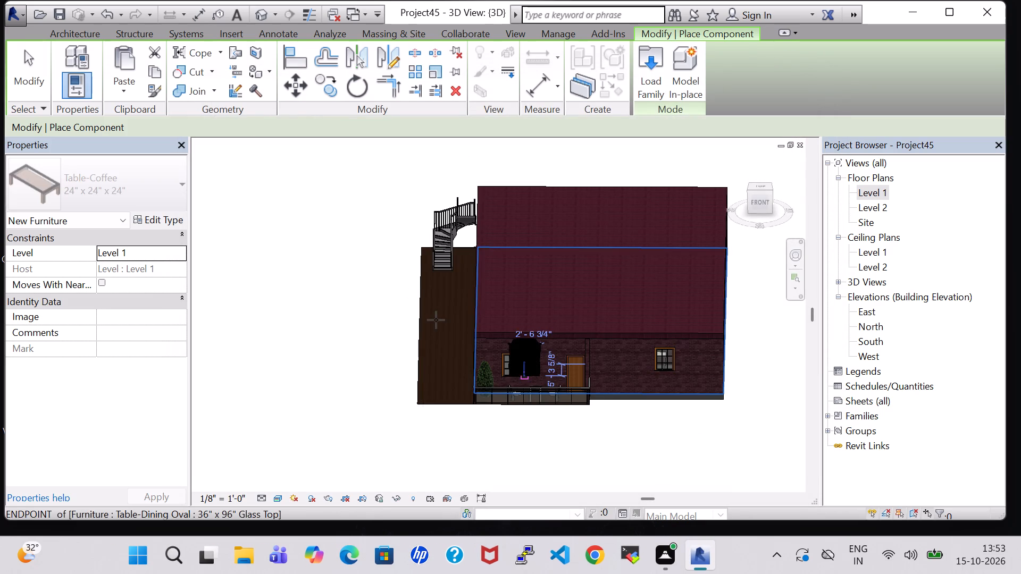
On the Level 1 plan, place an RPC Beetle lengthwise on the ground strip beside the living room's west wall.
{"action": "double_click", "coordinate": [866, 194]}
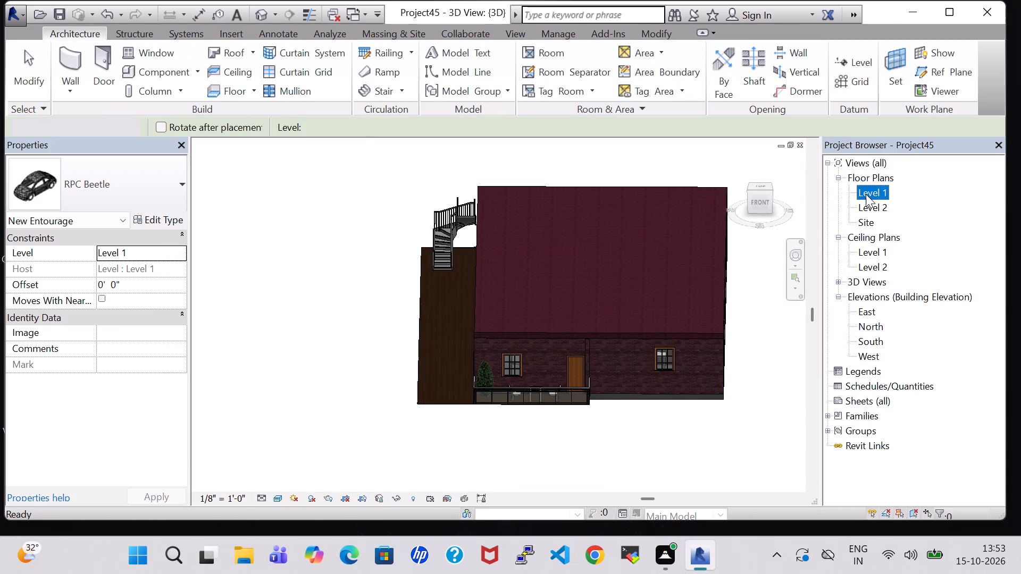
{"action": "scroll", "coordinate": [637, 328], "scroll_direction": "down", "scroll_amount": 5}
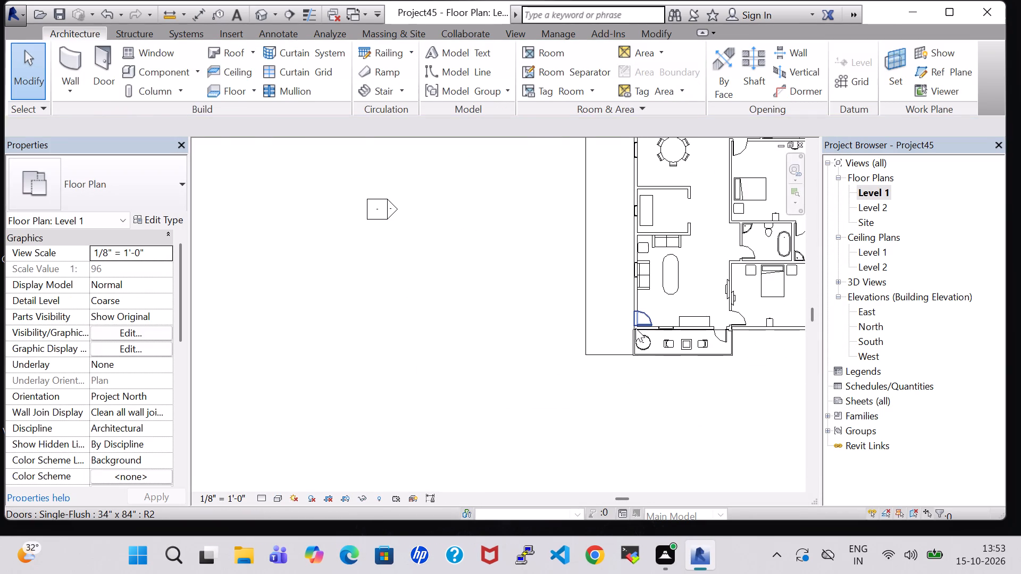
{"action": "left_click", "coordinate": [152, 72]}
{"action": "left_click", "coordinate": [114, 182]}
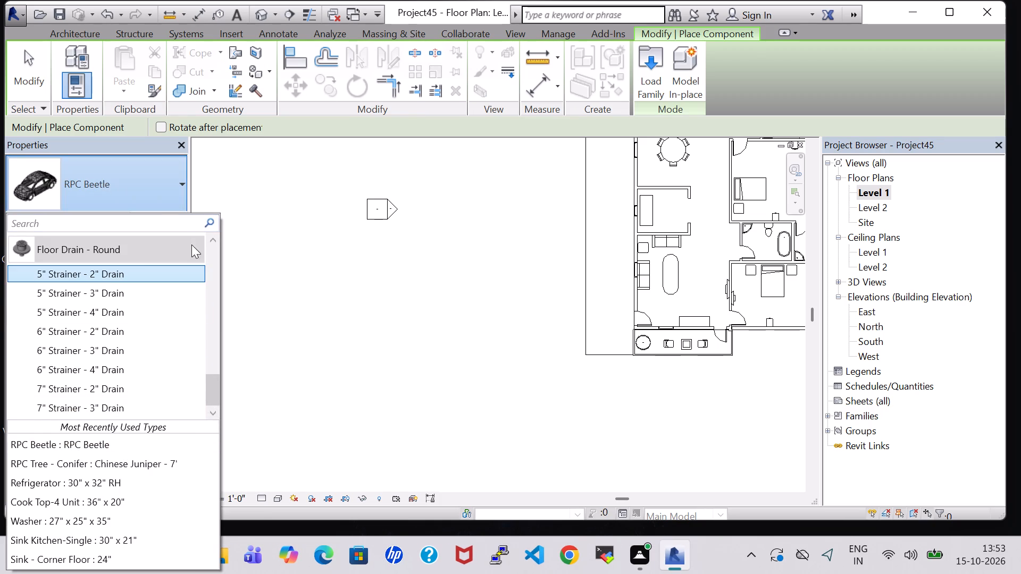
{"action": "left_click", "coordinate": [143, 196]}
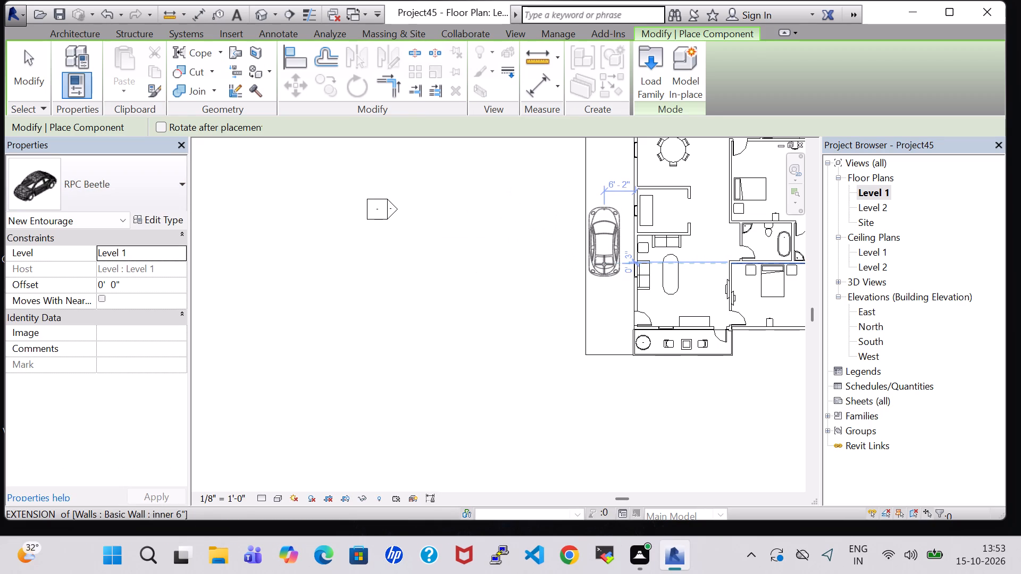
{"action": "middle_click_drag", "start_coordinate": [604, 261], "coordinate": [590, 354]}
{"action": "key", "text": "space"}
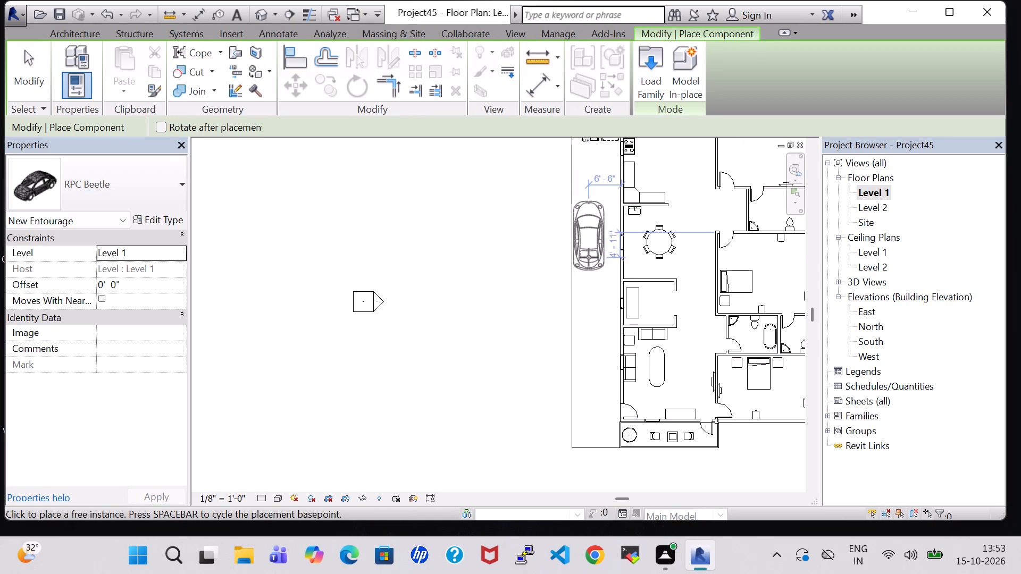
{"action": "key", "text": "space"}
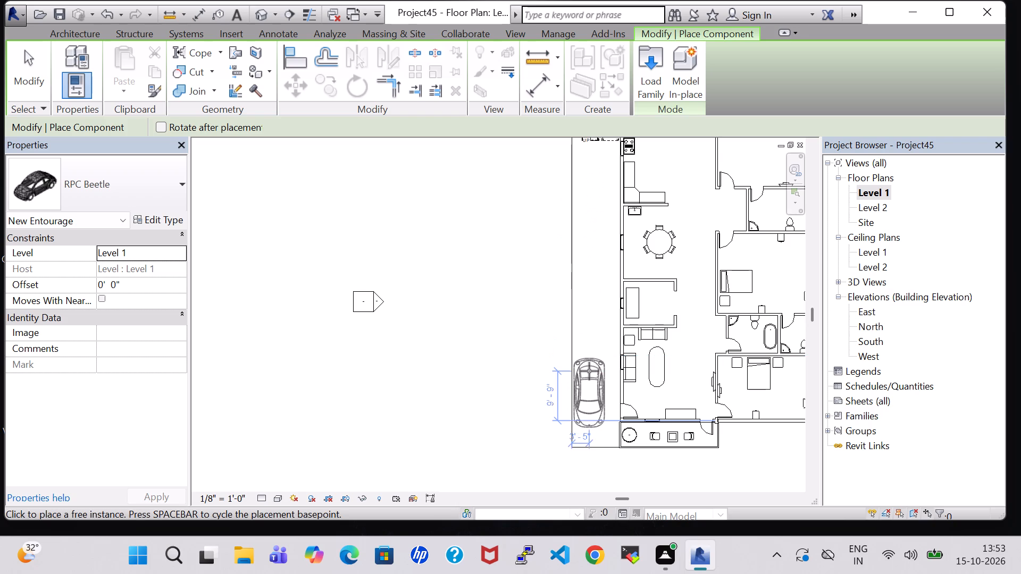
{"action": "key", "text": "space"}
{"action": "key", "text": "space"}
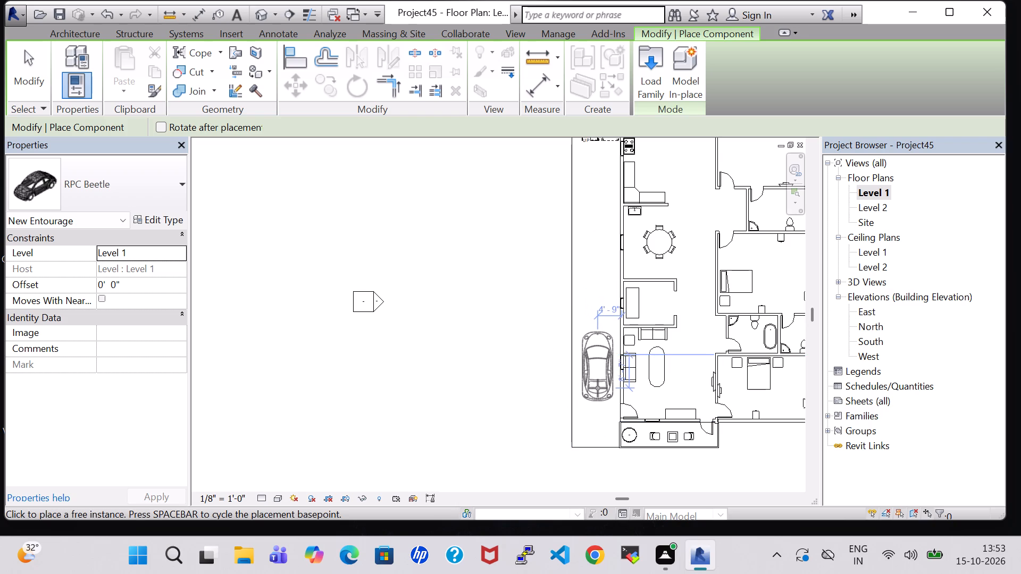
{"action": "left_click", "coordinate": [598, 388]}
{"action": "scroll", "coordinate": [597, 342], "scroll_direction": "down", "scroll_amount": 5}
{"action": "key", "text": "Escape"}
{"action": "key", "text": "Escape"}
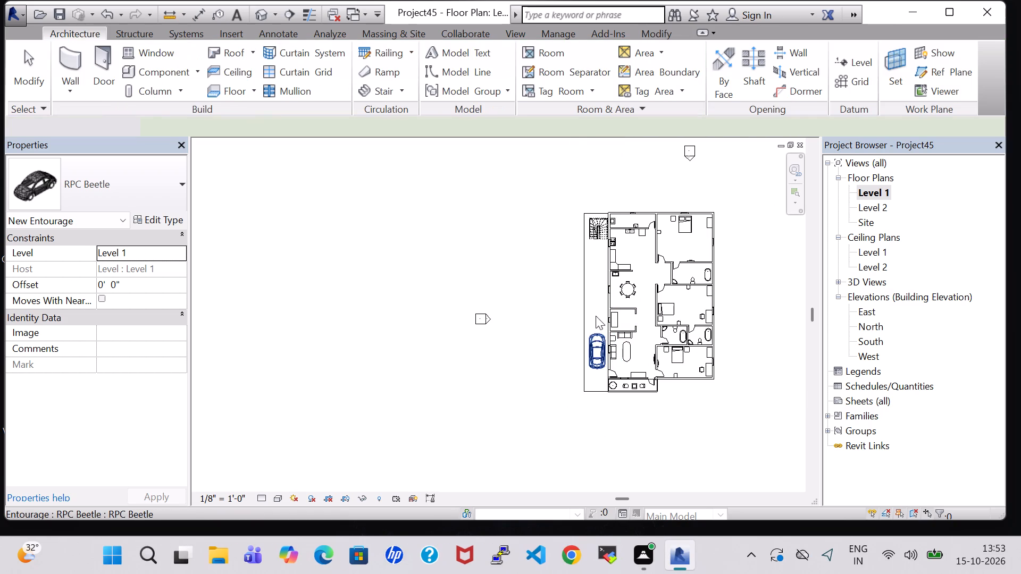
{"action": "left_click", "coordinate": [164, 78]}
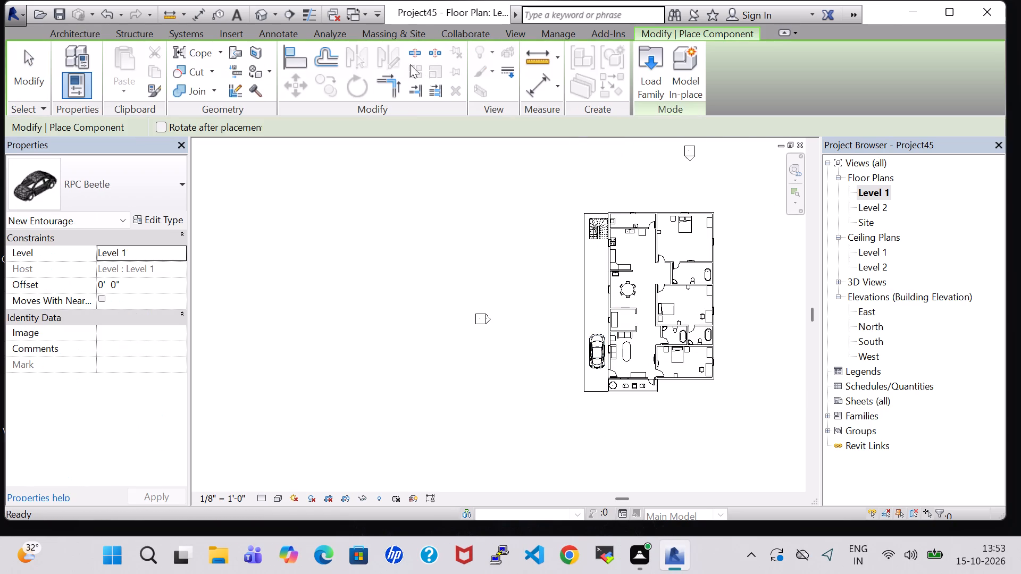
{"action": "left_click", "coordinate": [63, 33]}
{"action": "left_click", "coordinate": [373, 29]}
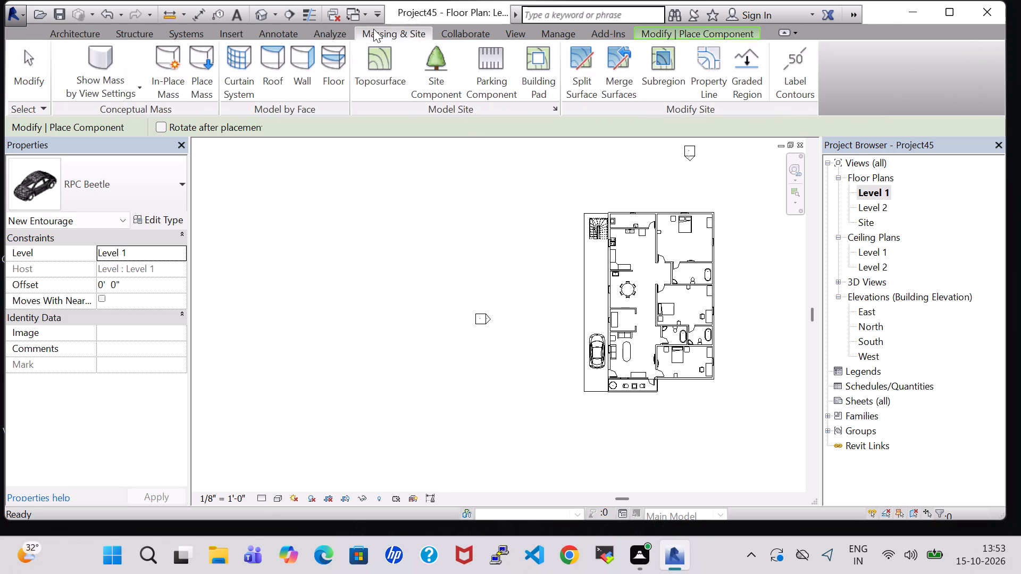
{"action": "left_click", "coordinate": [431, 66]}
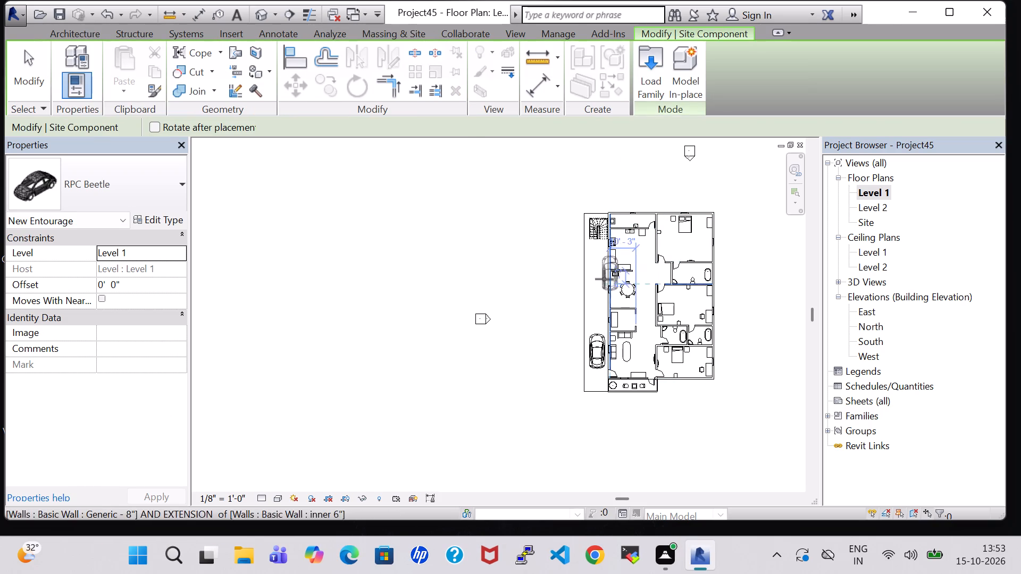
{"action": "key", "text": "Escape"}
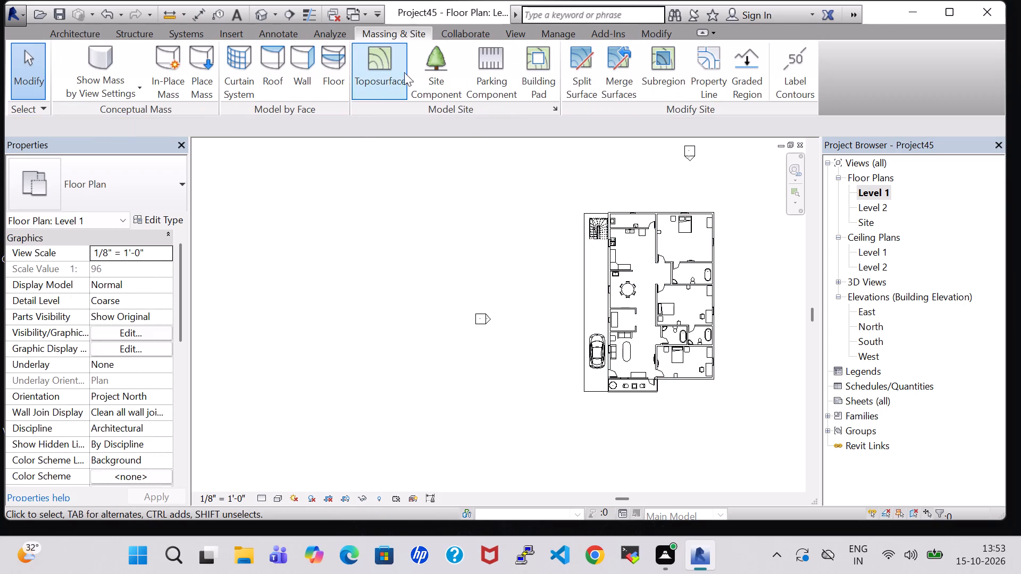
Save the project.
{"action": "left_click", "coordinate": [445, 64]}
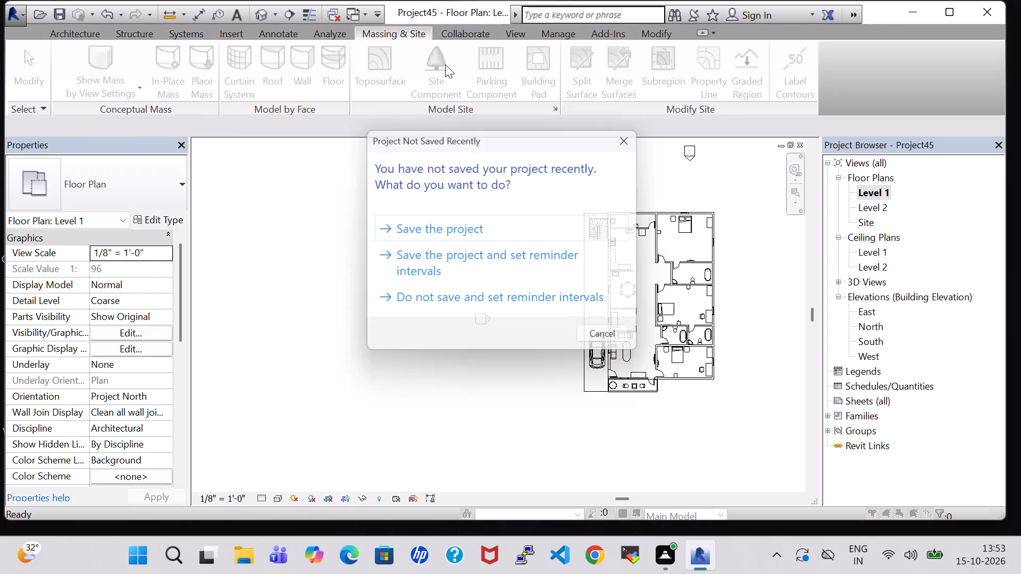
{"action": "left_click", "coordinate": [471, 222]}
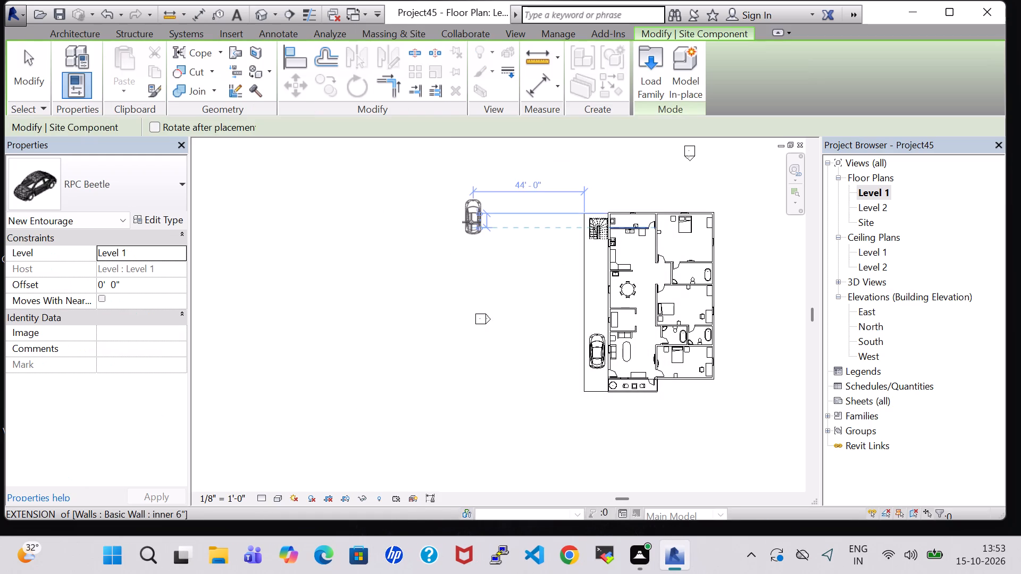
{"action": "key", "text": "Escape"}
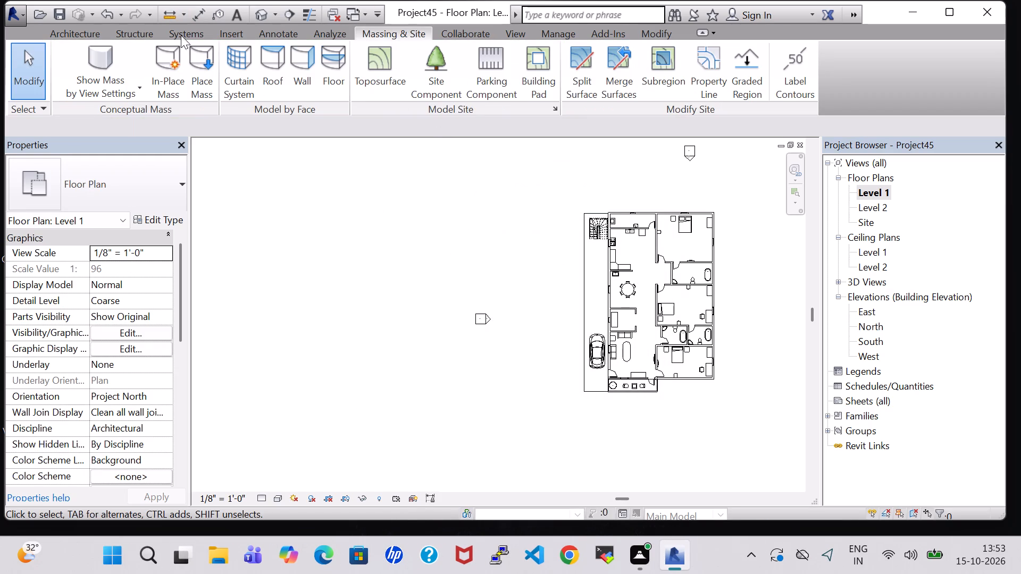
Place a 9' x 18' - 90 deg Parking Space around the car on the ground strip.
{"action": "left_click", "coordinate": [491, 73]}
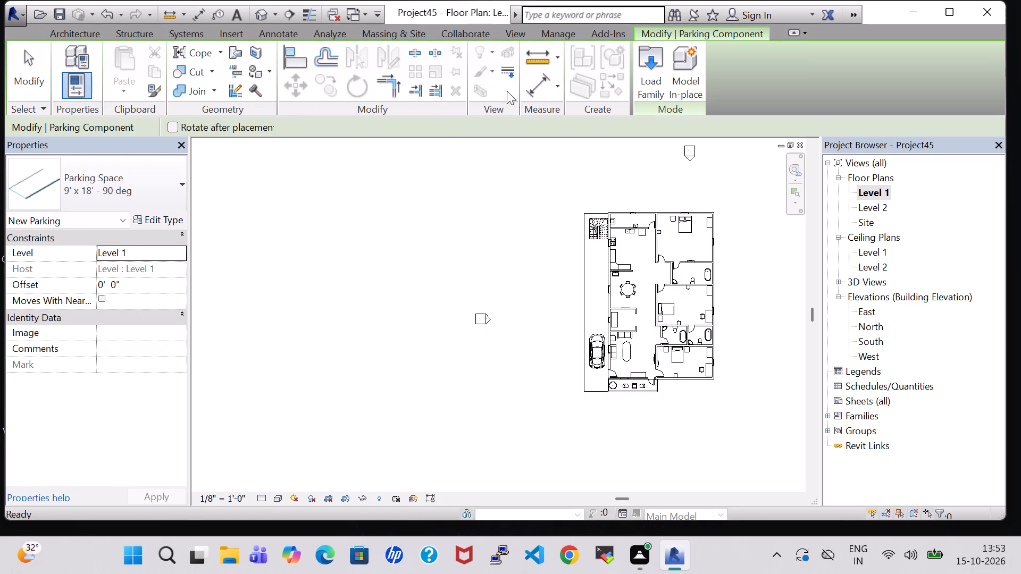
{"action": "scroll", "coordinate": [548, 353], "scroll_direction": "up", "scroll_amount": 6}
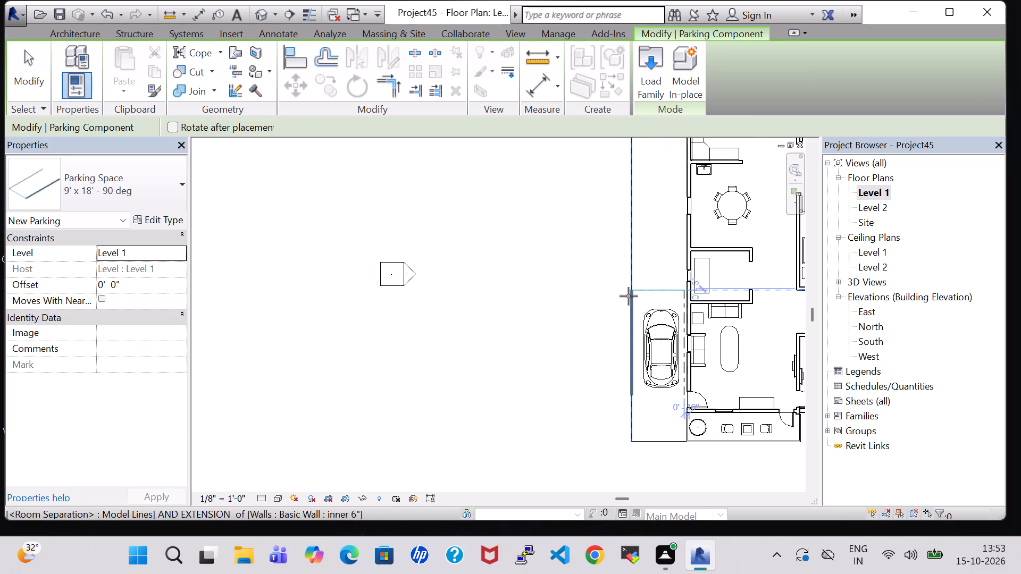
{"action": "left_click", "coordinate": [629, 300]}
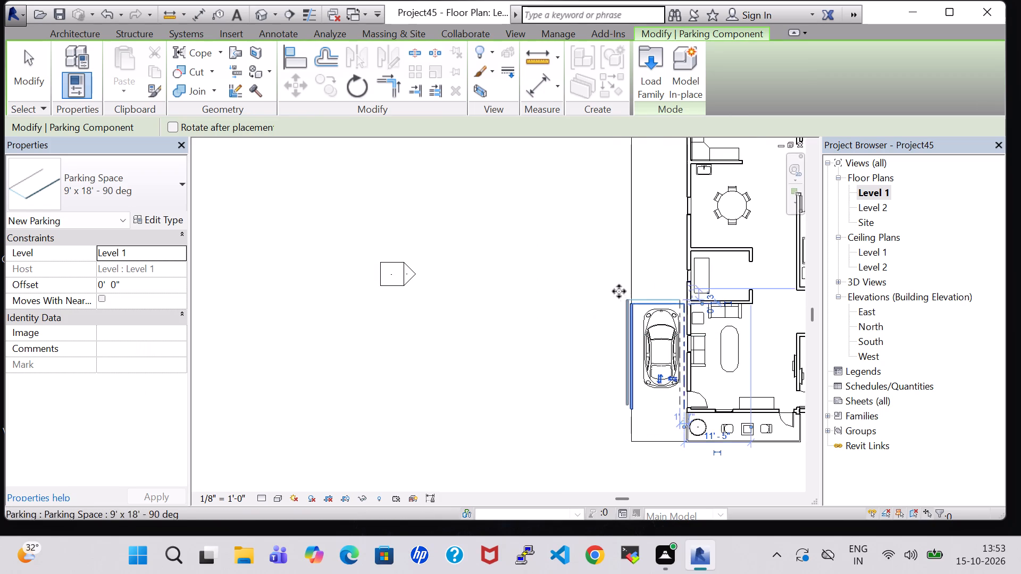
{"action": "key", "text": "Escape"}
{"action": "key", "text": "Escape"}
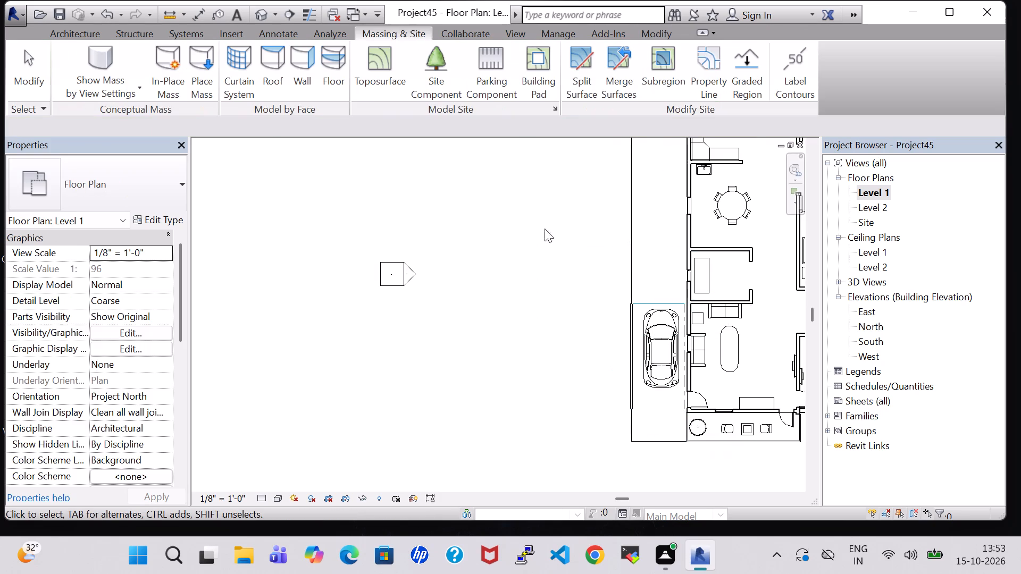
In the default 3D view, rotate the parking space 180 degrees so its closed end faces south.
{"action": "left_click", "coordinate": [420, 86]}
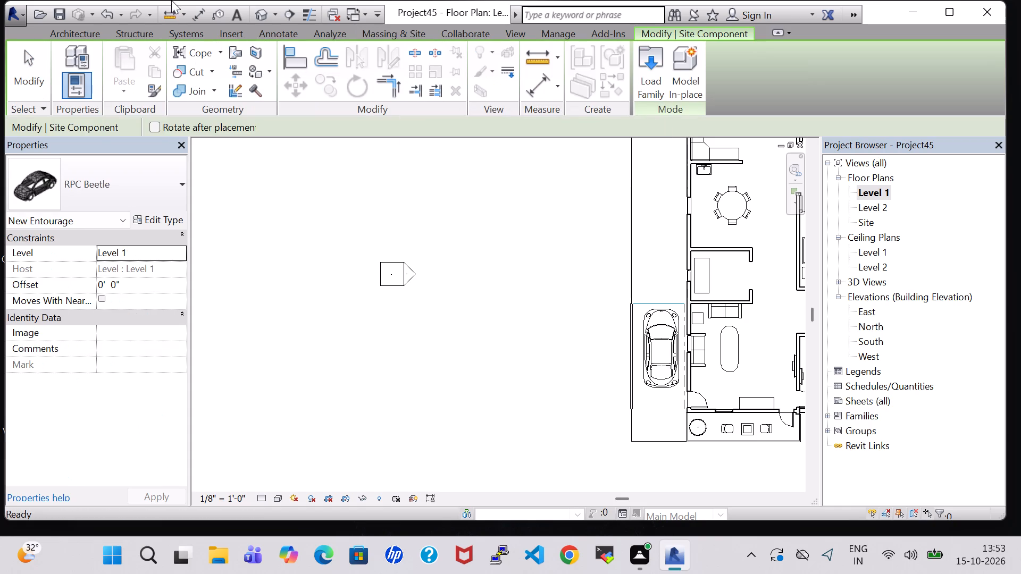
{"action": "left_click", "coordinate": [264, 16]}
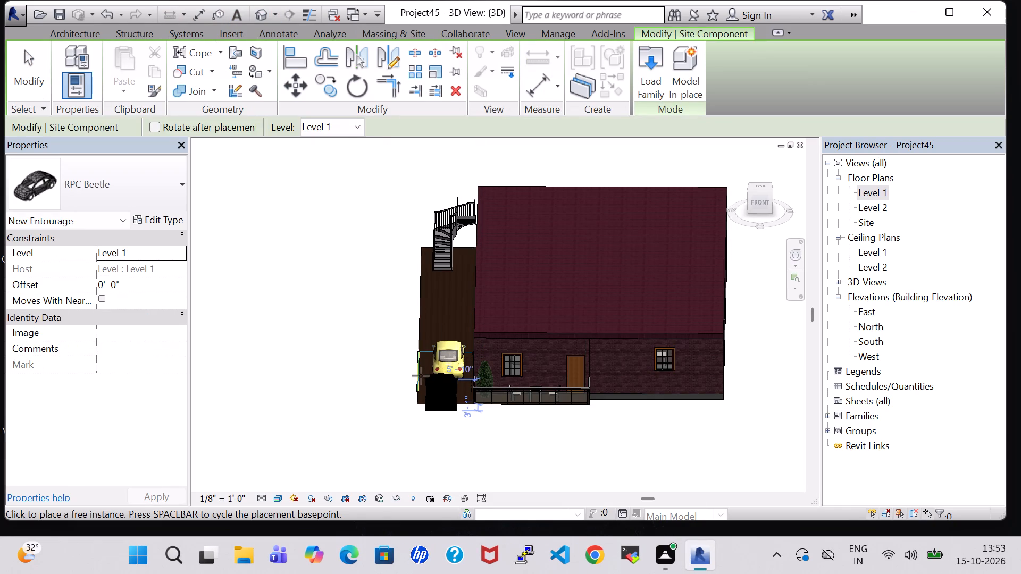
{"action": "key", "text": "Escape"}
{"action": "key", "text": "Escape"}
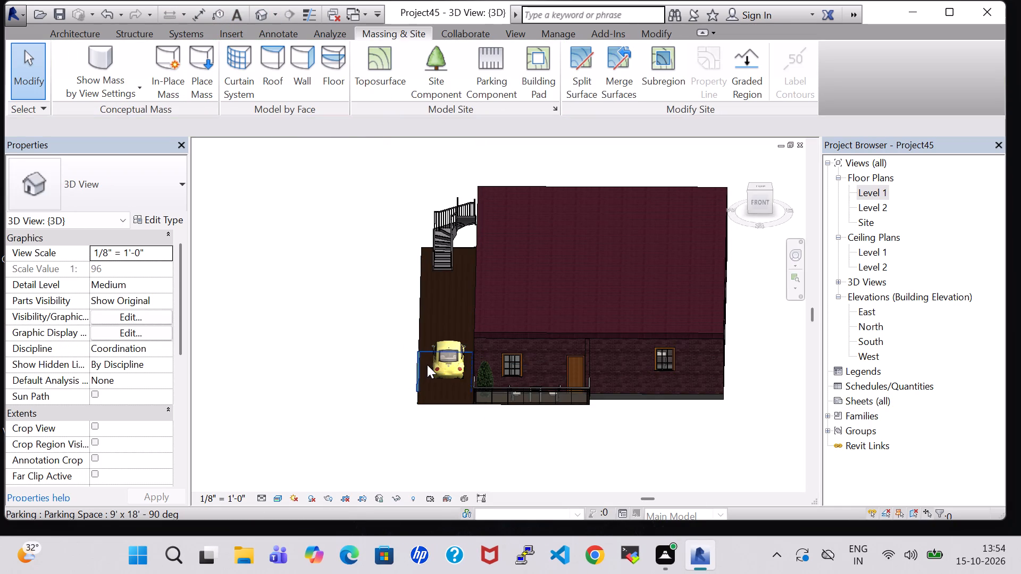
{"action": "left_click", "coordinate": [416, 365]}
{"action": "key", "text": "space"}
{"action": "key", "text": "space"}
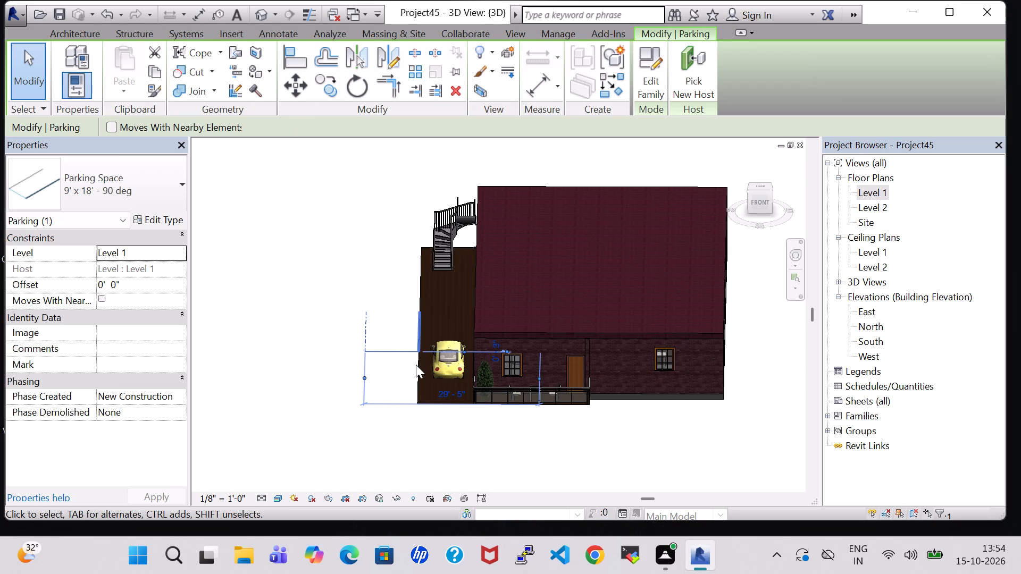
{"action": "left_click", "coordinate": [333, 344]}
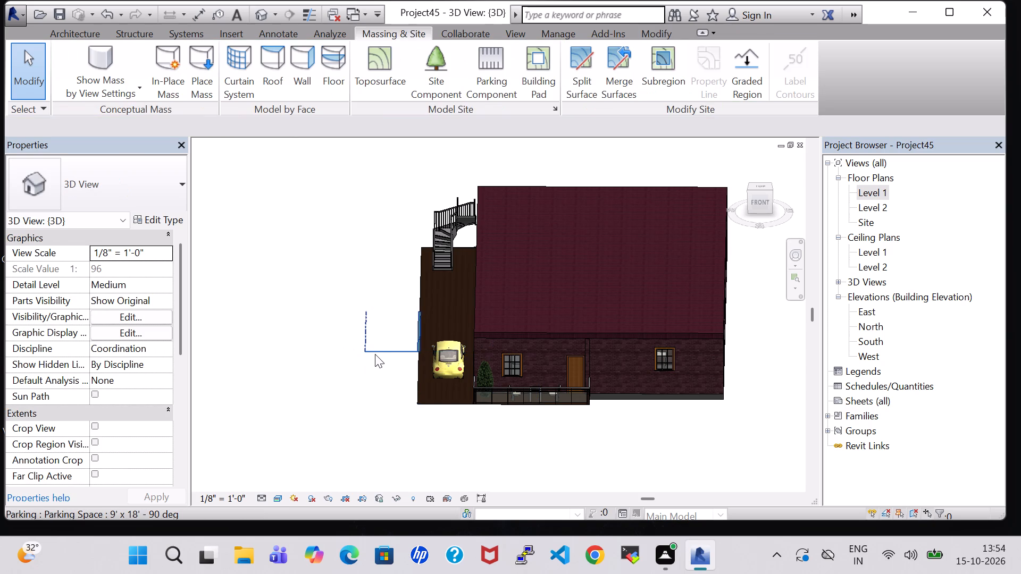
Move the parking space back around the car, its closed end about 9'-3" from the ground strip's south edge.
{"action": "left_click_drag", "start_coordinate": [380, 354], "coordinate": [411, 373]}
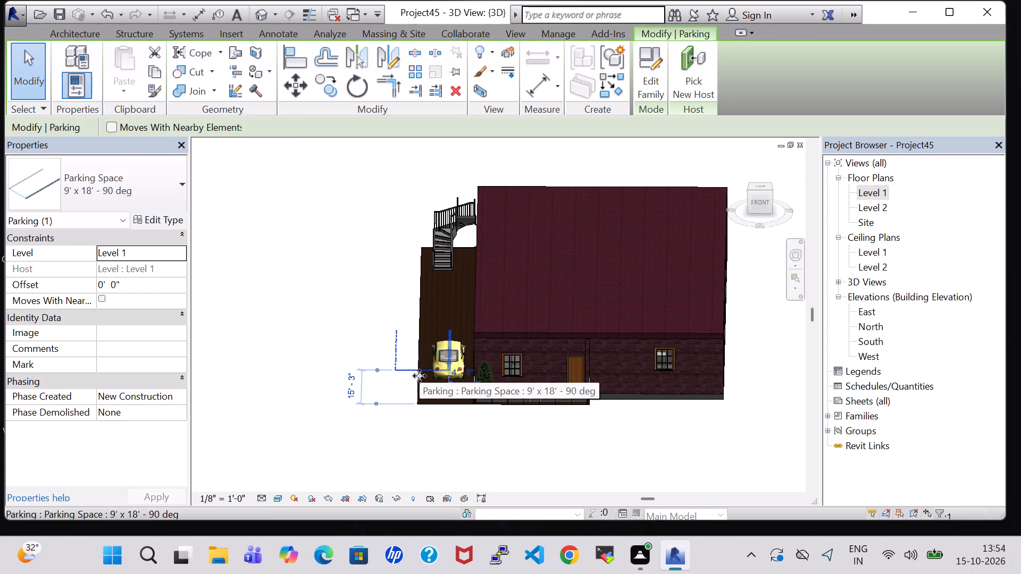
{"action": "scroll", "coordinate": [420, 376], "scroll_direction": "up", "scroll_amount": 8}
{"action": "left_click_drag", "start_coordinate": [428, 363], "coordinate": [493, 404]}
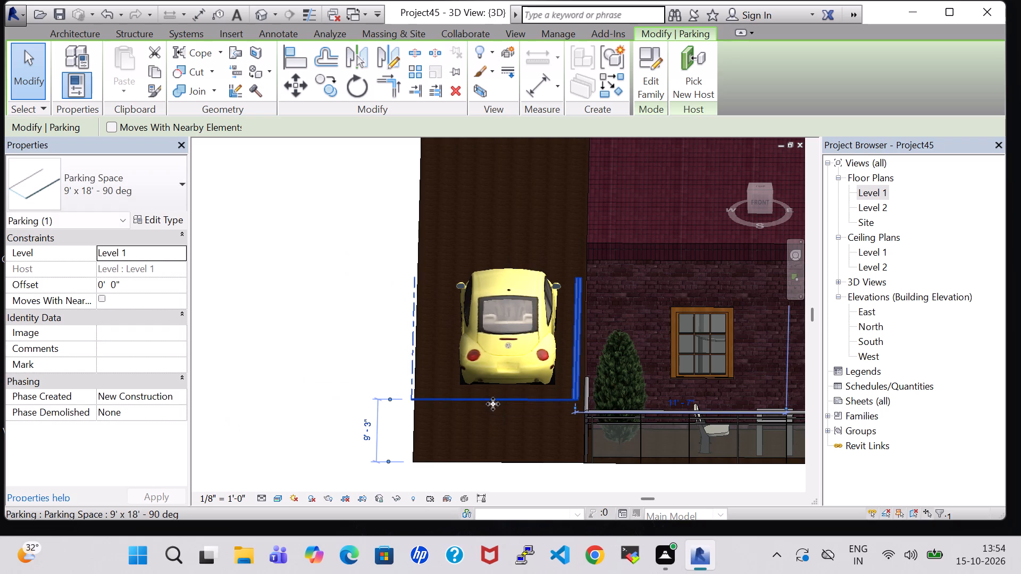
In the Level 1 plan, nudge the parking space south so its closed end clears the car, about 3'-0" from the house's front wall line.
{"action": "double_click", "coordinate": [871, 189]}
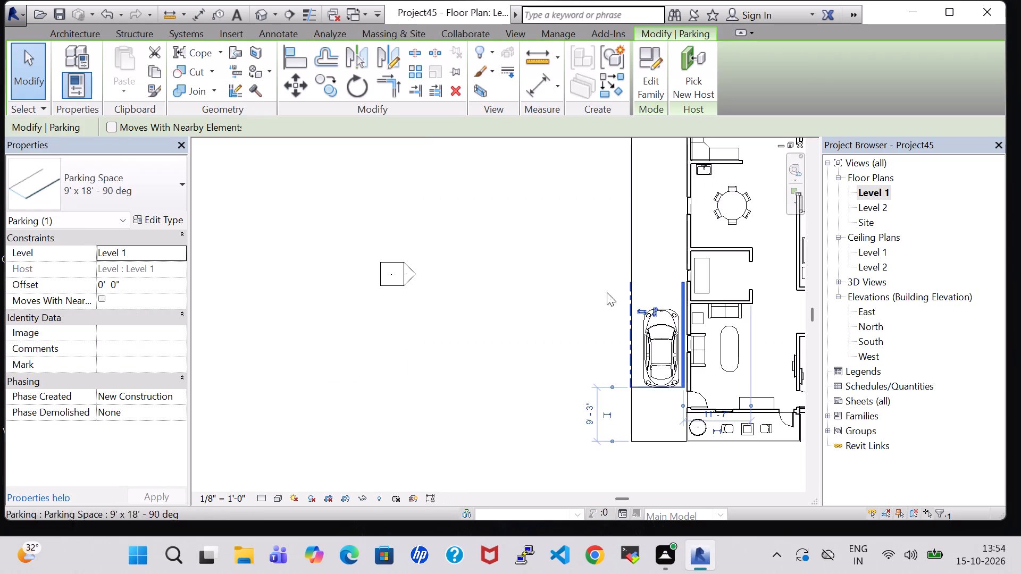
{"action": "left_click", "coordinate": [525, 322]}
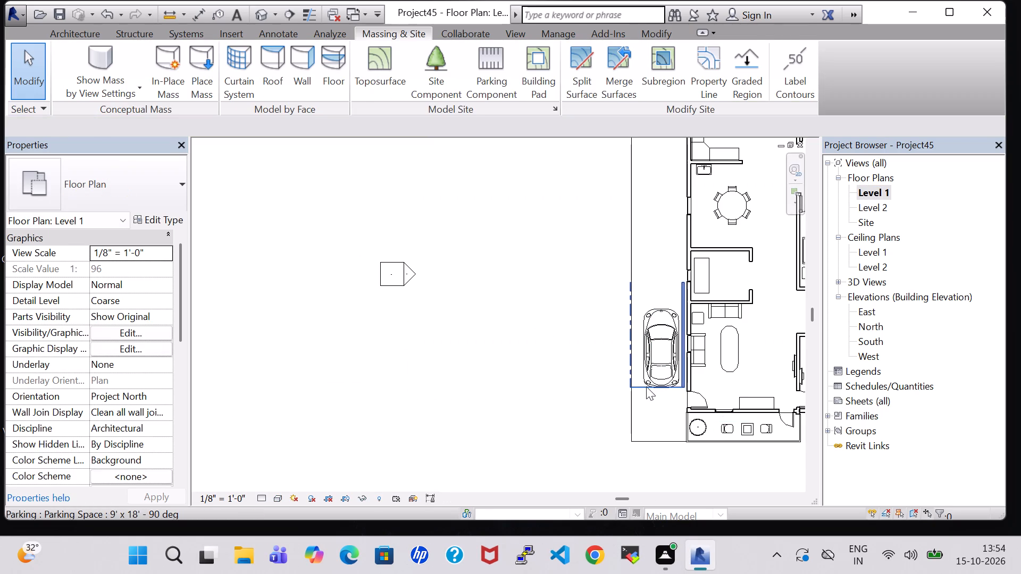
{"action": "left_click", "coordinate": [646, 386]}
{"action": "key", "text": "Right"}
{"action": "scroll", "coordinate": [646, 386], "scroll_direction": "up", "scroll_amount": 7}
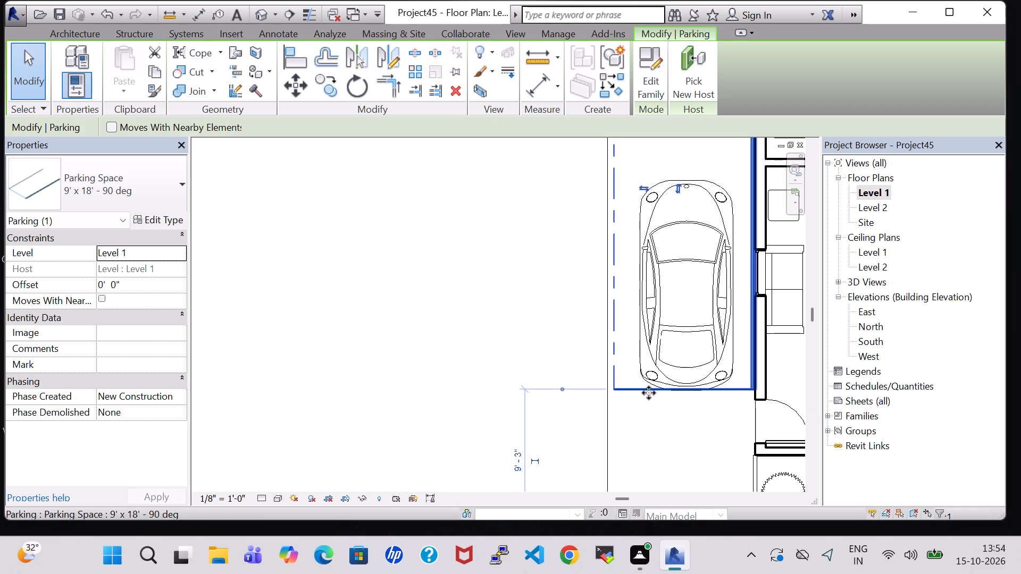
{"action": "key", "text": "Down"}
{"action": "key", "text": "Down"}
{"action": "key", "text": "Down"}
{"action": "key", "text": "Down"}
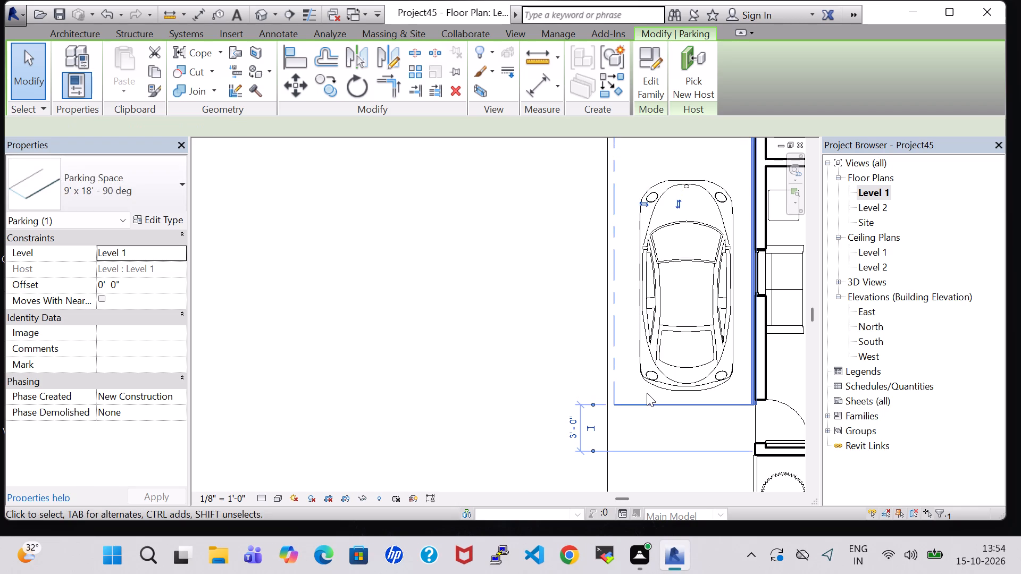
{"action": "key", "text": "Left"}
{"action": "left_click", "coordinate": [514, 373]}
Examine the parking space, ground strip, exterior stair and house side from several angles in the default 3D view.
{"action": "scroll", "coordinate": [532, 284], "scroll_direction": "down", "scroll_amount": 1}
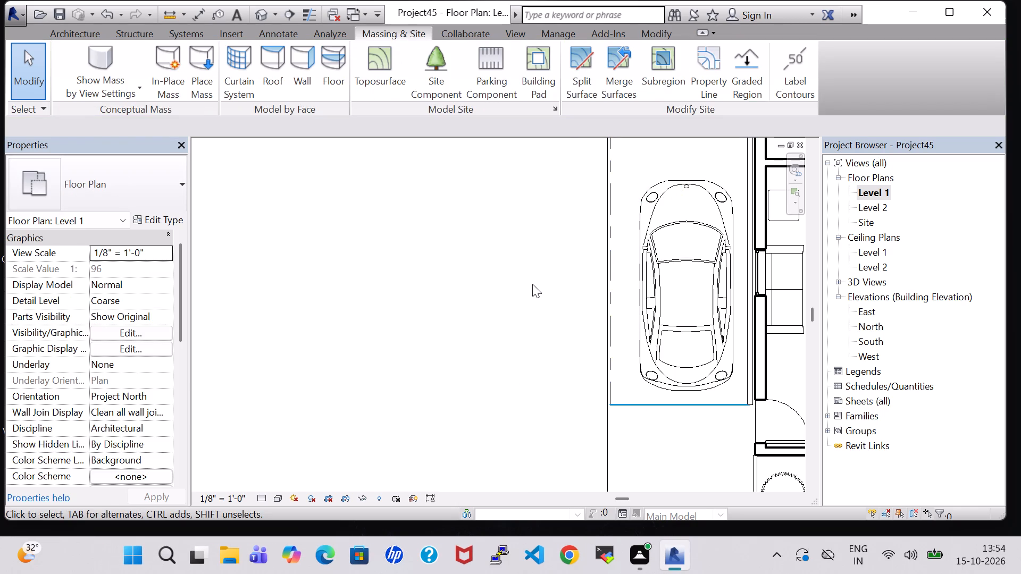
{"action": "scroll", "coordinate": [532, 284], "scroll_direction": "down", "scroll_amount": 4}
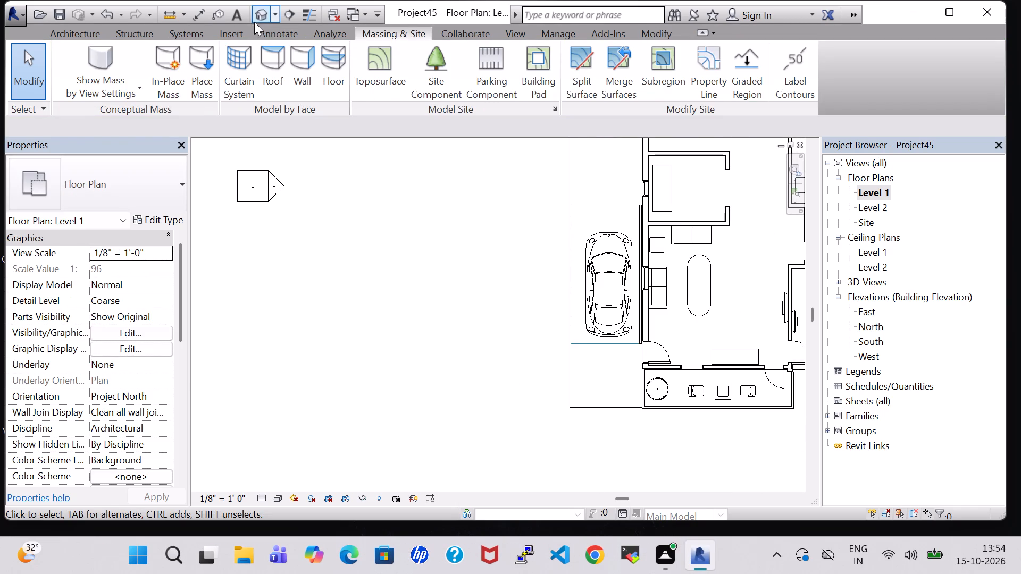
{"action": "left_click", "coordinate": [254, 13]}
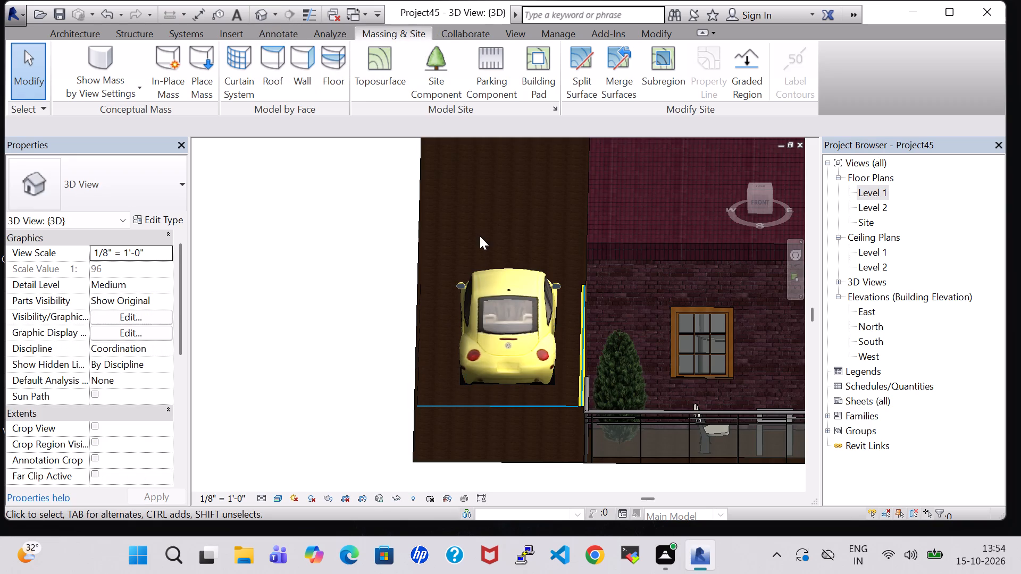
{"action": "left_click", "coordinate": [489, 202]}
{"action": "middle_click_drag", "start_coordinate": [489, 202], "coordinate": [497, 253], "text": "shift"}
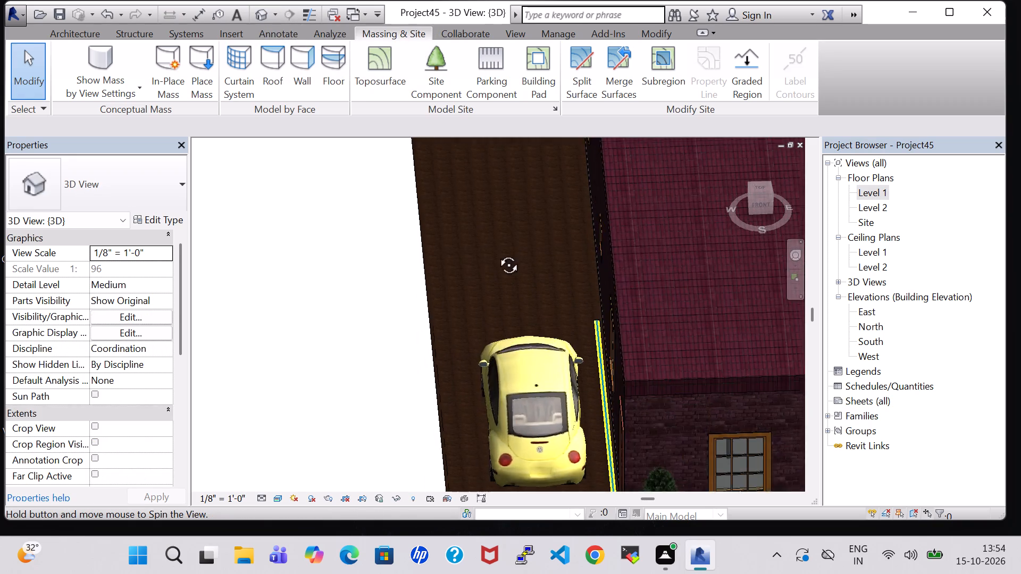
{"action": "middle_click_drag", "start_coordinate": [497, 253], "coordinate": [496, 286], "text": "shift"}
{"action": "scroll", "coordinate": [503, 281], "scroll_direction": "down", "scroll_amount": 2}
{"action": "middle_click_drag", "start_coordinate": [504, 280], "coordinate": [525, 192], "text": "shift"}
{"action": "scroll", "coordinate": [504, 280], "scroll_direction": "up", "scroll_amount": 1, "text": "shift"}
{"action": "scroll", "coordinate": [372, 272], "scroll_direction": "up", "scroll_amount": 1}
{"action": "middle_click_drag", "start_coordinate": [372, 272], "coordinate": [429, 297], "text": "shift"}
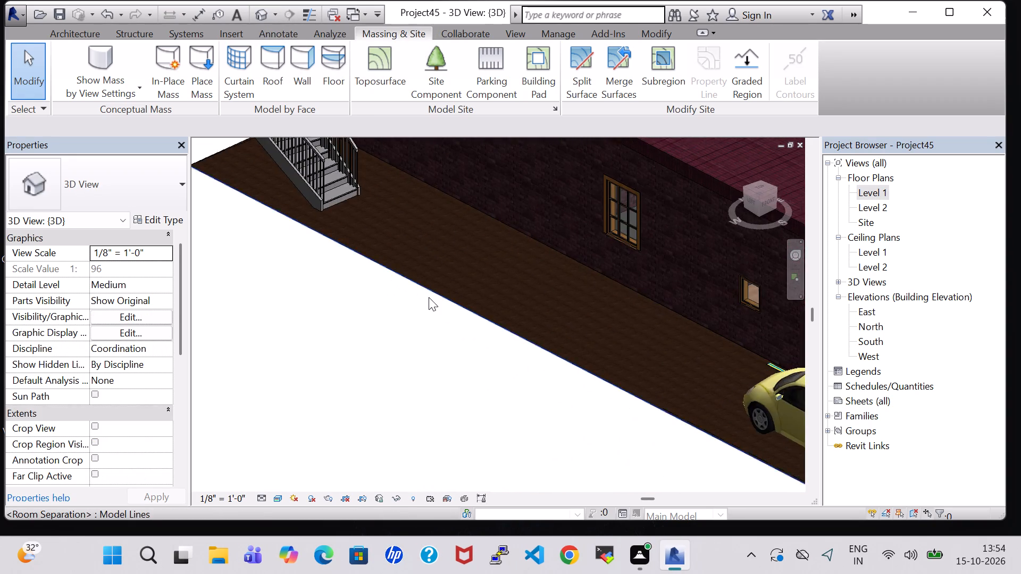
{"action": "scroll", "coordinate": [429, 297], "scroll_direction": "down", "scroll_amount": 4}
{"action": "middle_click_drag", "start_coordinate": [494, 444], "coordinate": [438, 368], "text": "shift"}
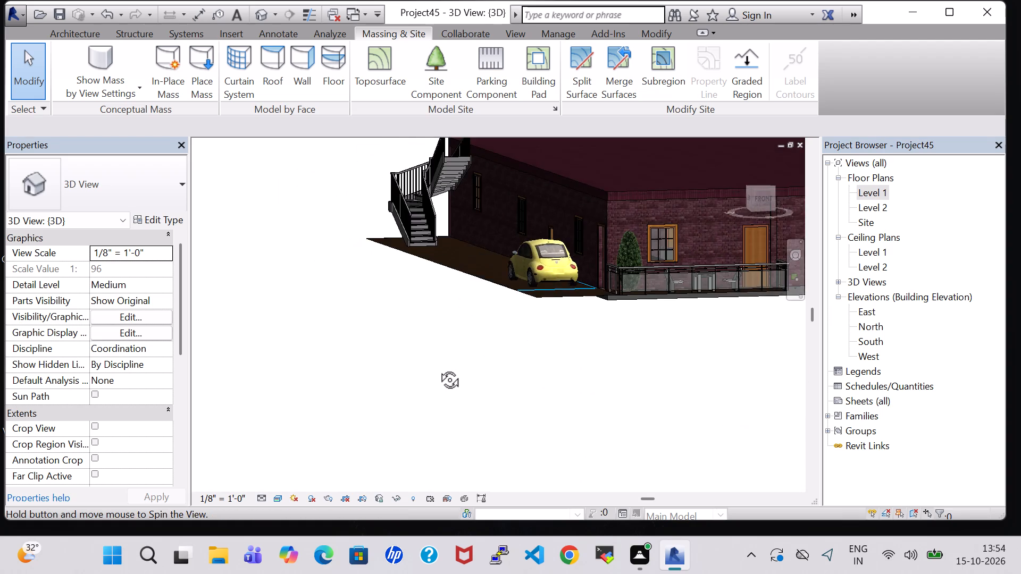
{"action": "middle_click_drag", "start_coordinate": [438, 368], "coordinate": [558, 411], "text": "shift"}
{"action": "middle_click_drag", "start_coordinate": [598, 402], "coordinate": [468, 407], "text": "shift"}
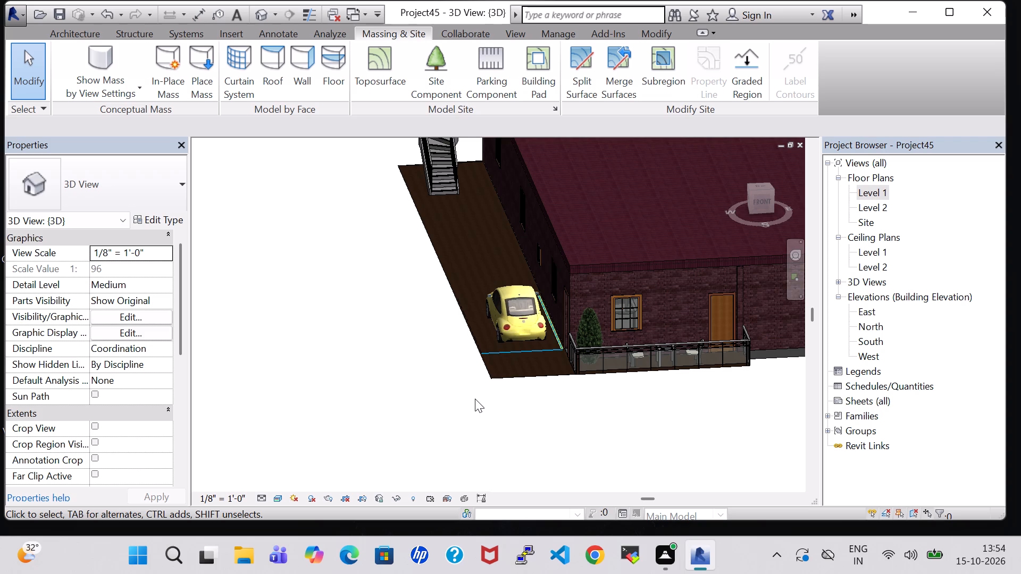
{"action": "left_click", "coordinate": [430, 366]}
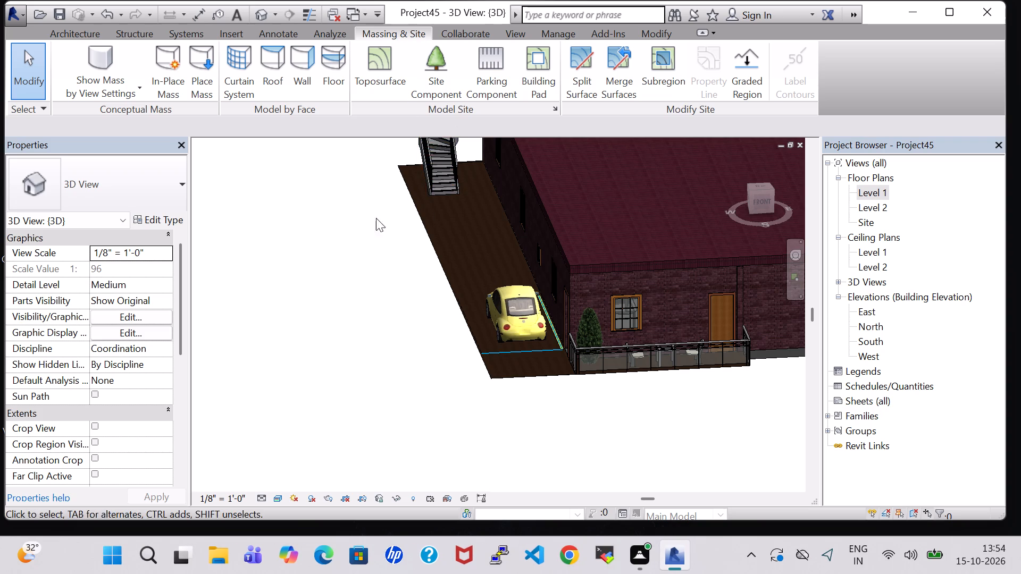
{"action": "scroll", "coordinate": [364, 218], "scroll_direction": "up", "scroll_amount": 1}
{"action": "middle_click_drag", "start_coordinate": [364, 218], "coordinate": [350, 306]}
{"action": "scroll", "coordinate": [352, 302], "scroll_direction": "down", "scroll_amount": 2}
{"action": "middle_click_drag", "start_coordinate": [380, 191], "coordinate": [358, 328]}
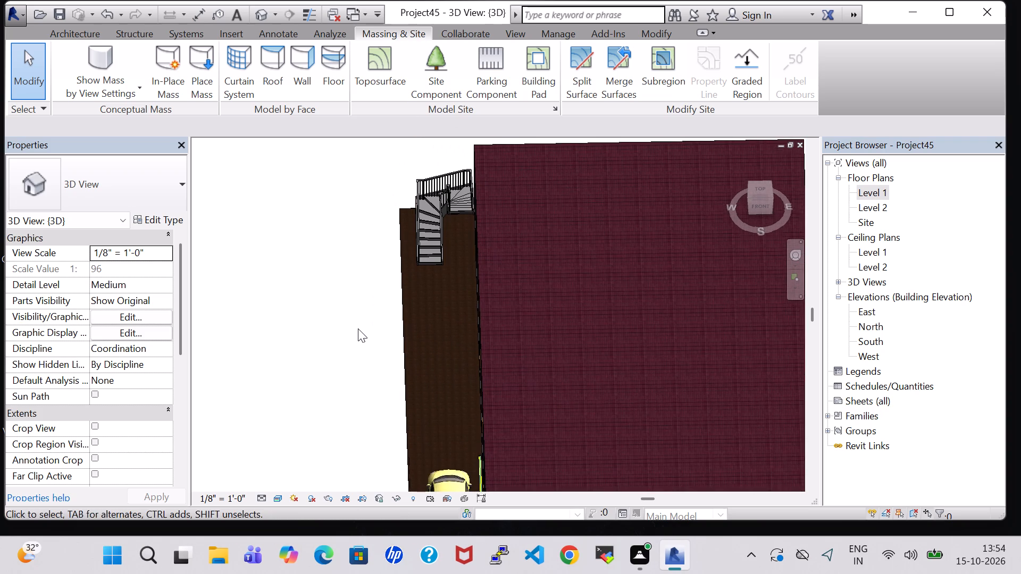
{"action": "middle_click_drag", "start_coordinate": [358, 327], "coordinate": [414, 222], "text": "shift"}
{"action": "scroll", "coordinate": [414, 222], "scroll_direction": "up", "scroll_amount": 1, "text": "shift"}
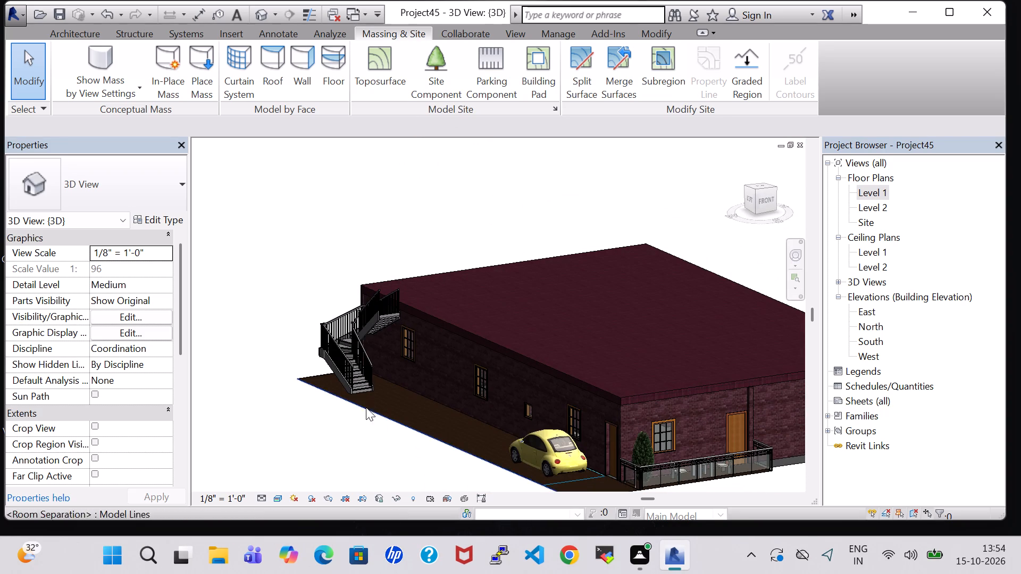
{"action": "left_click", "coordinate": [310, 472]}
Load the RPC Tree - Fall family from the Planting library folder without placing an instance.
{"action": "left_click", "coordinate": [416, 65]}
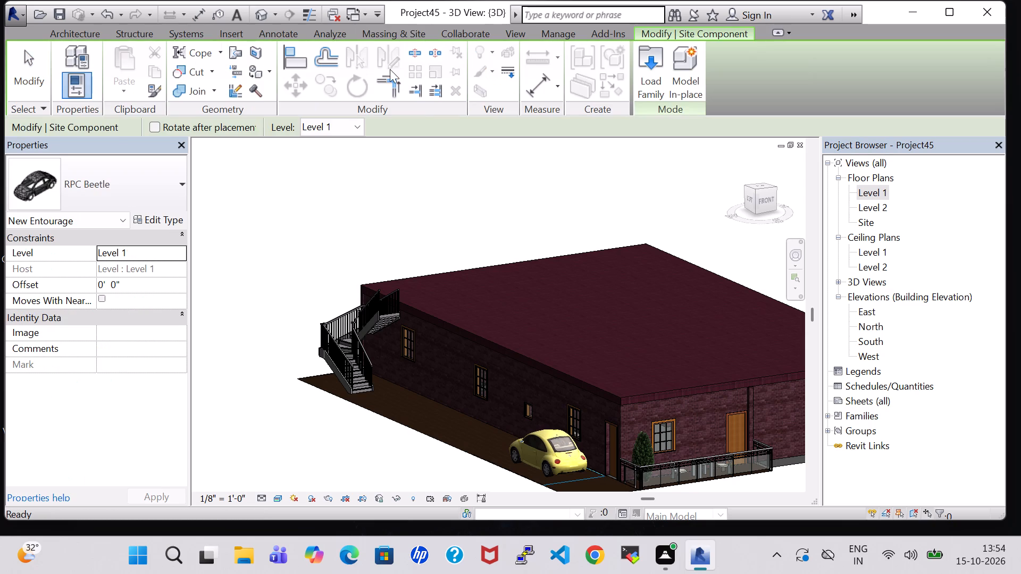
{"action": "left_click", "coordinate": [67, 38]}
{"action": "left_click", "coordinate": [149, 66]}
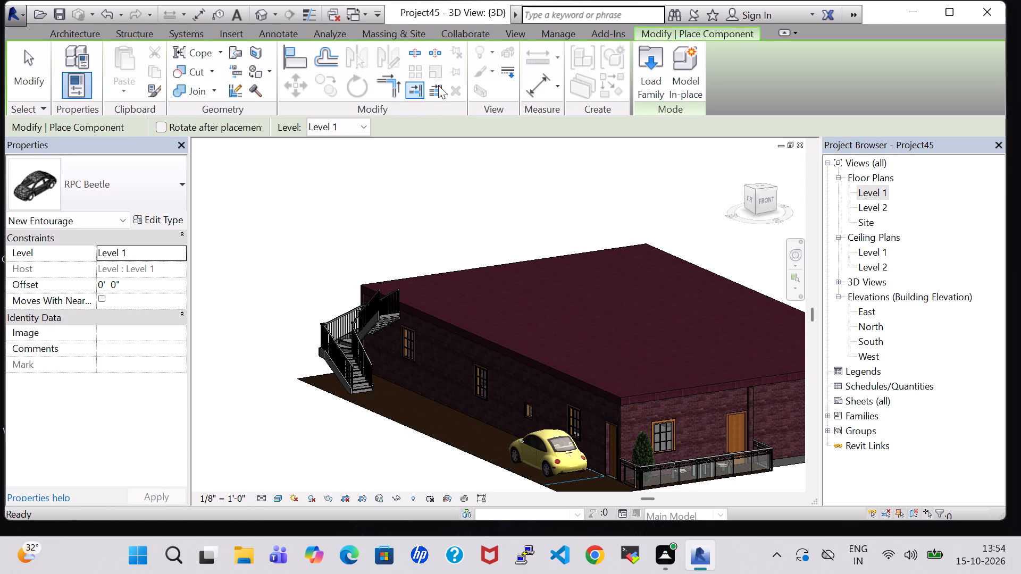
{"action": "left_click", "coordinate": [649, 71]}
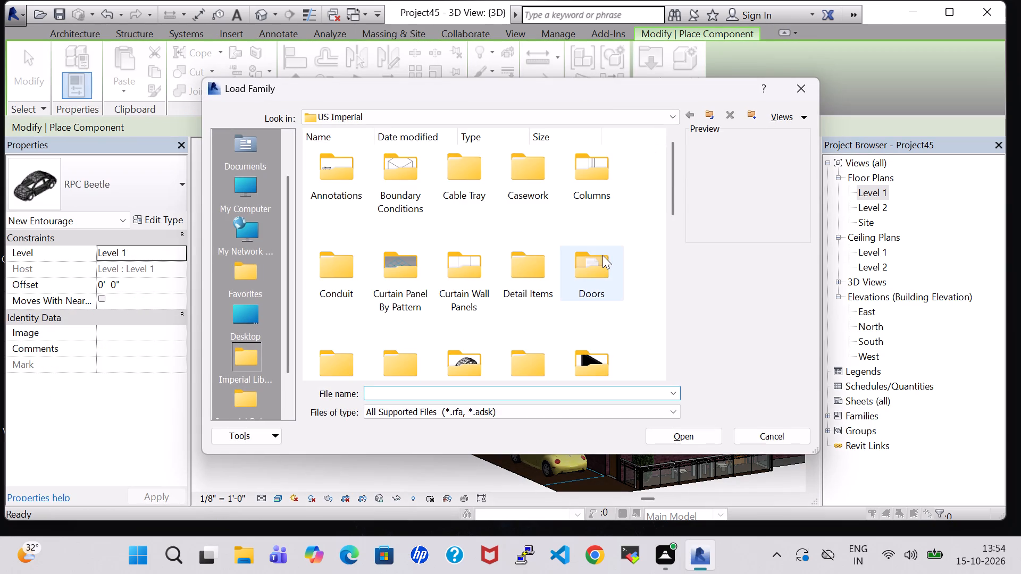
{"action": "scroll", "coordinate": [591, 344], "scroll_direction": "down", "scroll_amount": 2}
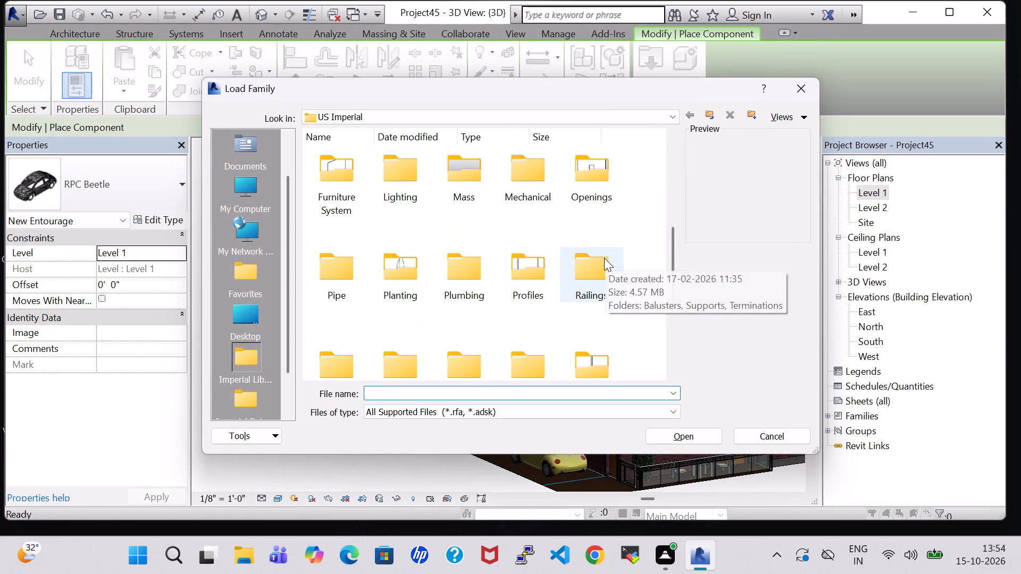
{"action": "scroll", "coordinate": [604, 258], "scroll_direction": "down", "scroll_amount": 1}
{"action": "scroll", "coordinate": [451, 229], "scroll_direction": "up", "scroll_amount": 2}
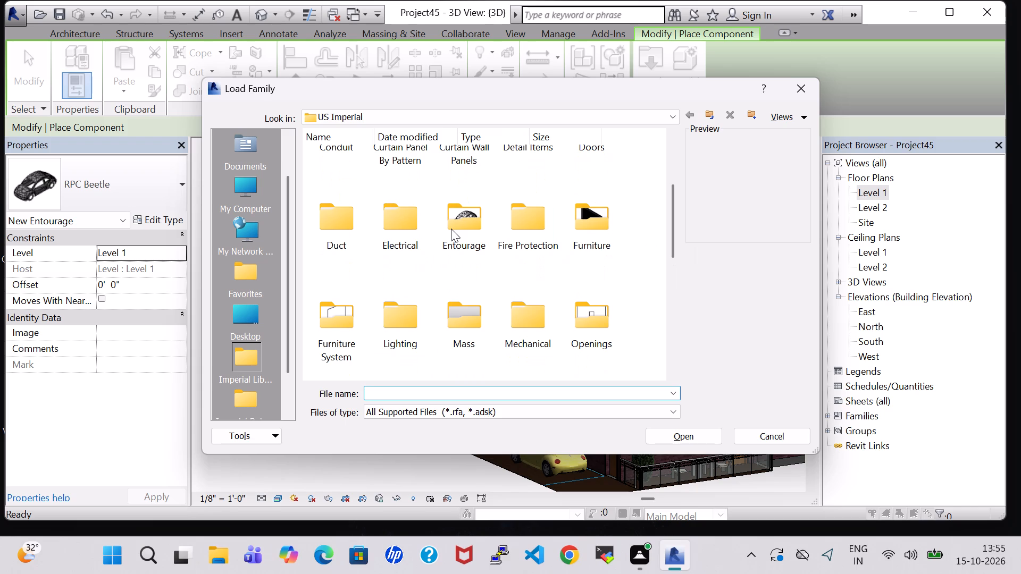
{"action": "left_click", "coordinate": [459, 319]}
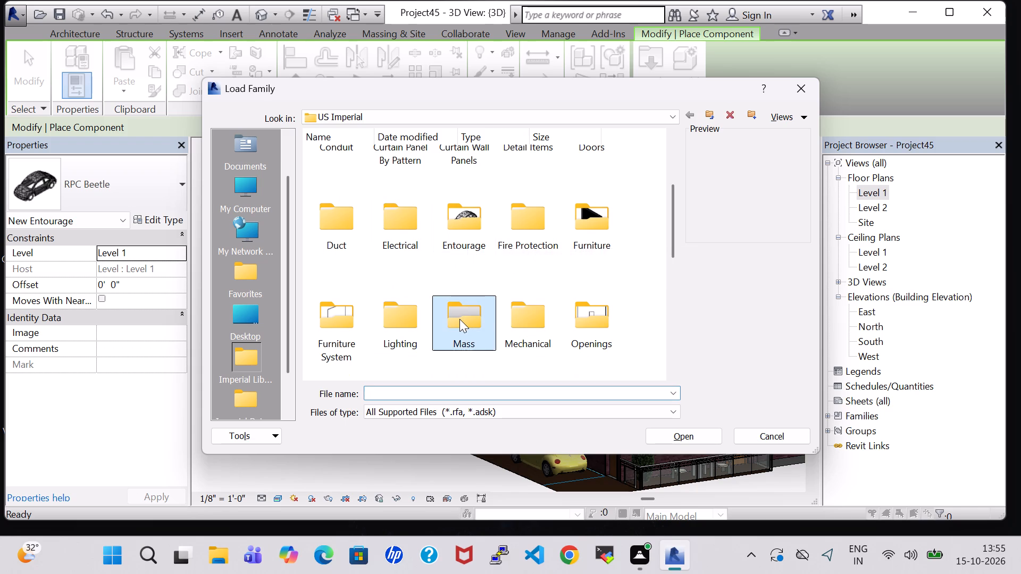
{"action": "key", "text": "p"}
{"action": "double_click", "coordinate": [384, 178]}
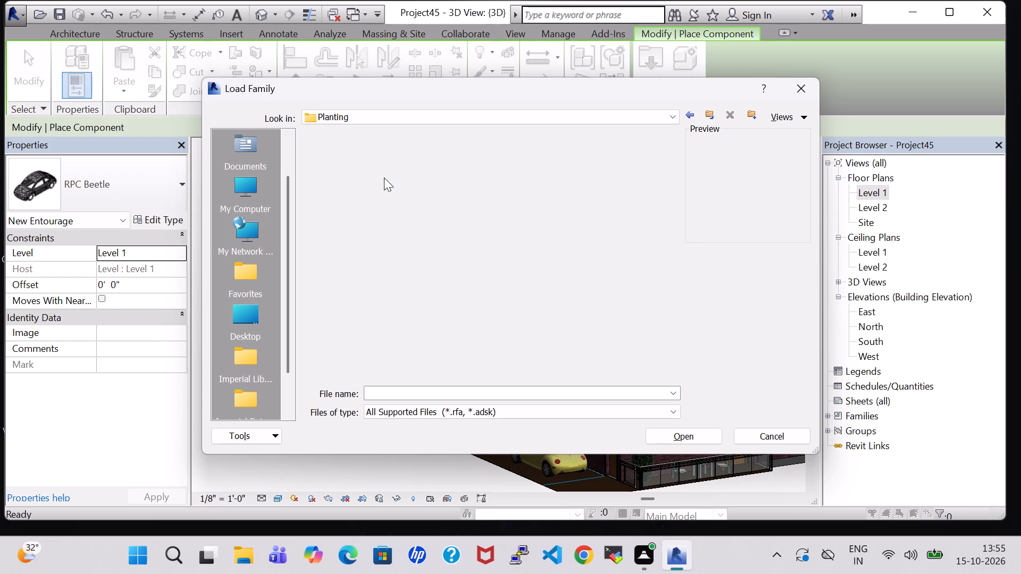
{"action": "left_click", "coordinate": [525, 167]}
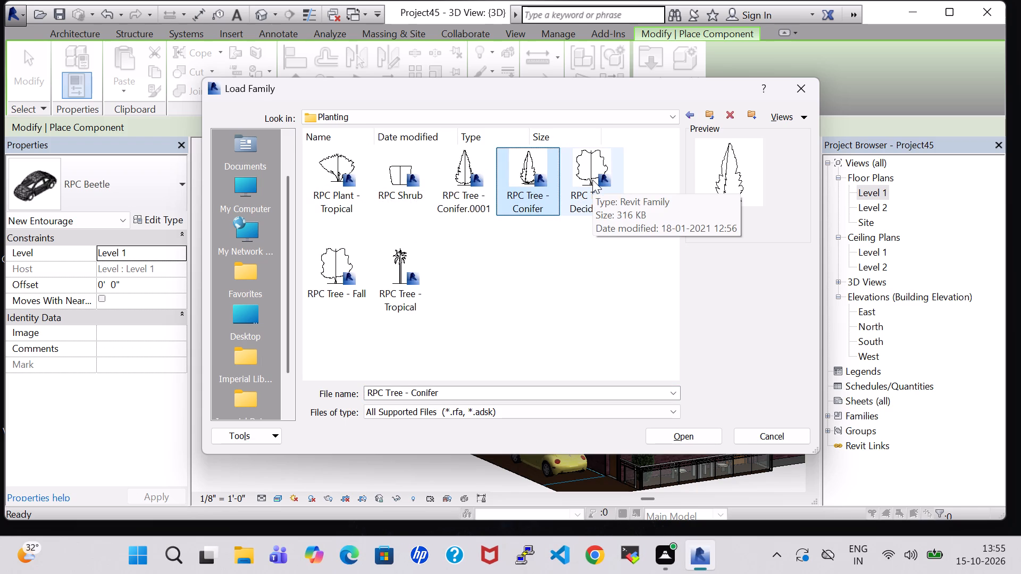
{"action": "left_click", "coordinate": [332, 261]}
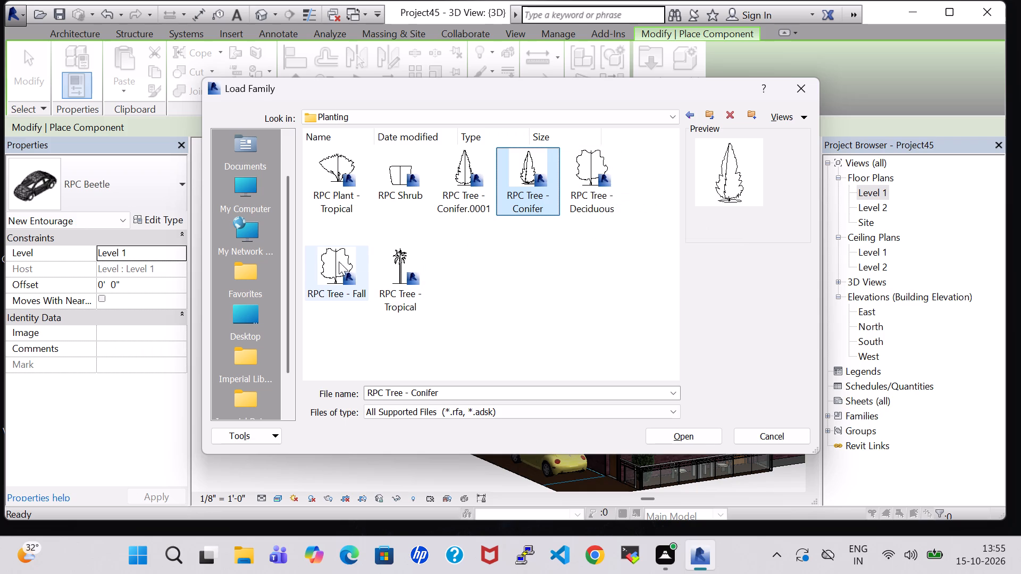
{"action": "left_click", "coordinate": [681, 432]}
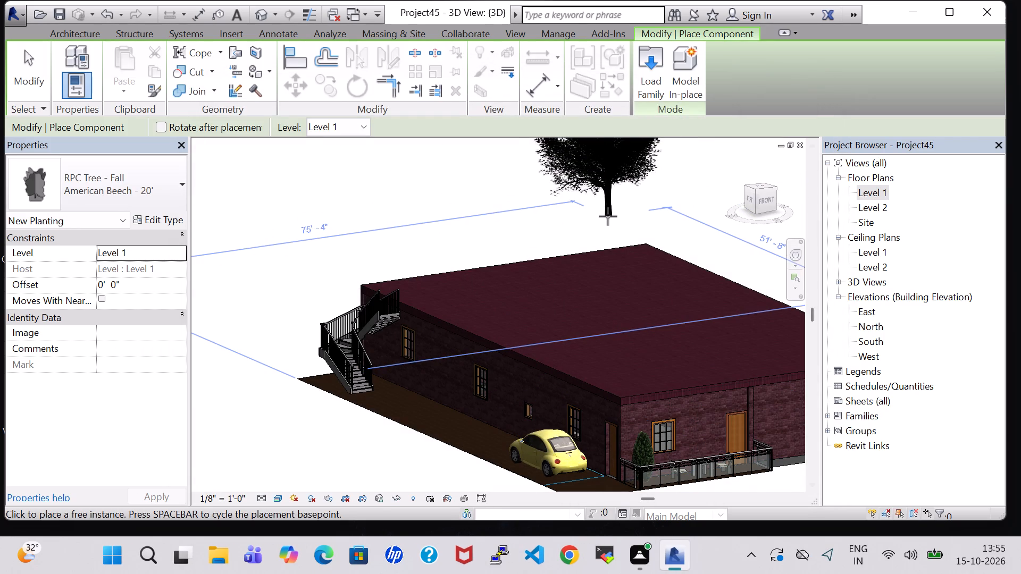
{"action": "key", "text": "Escape"}
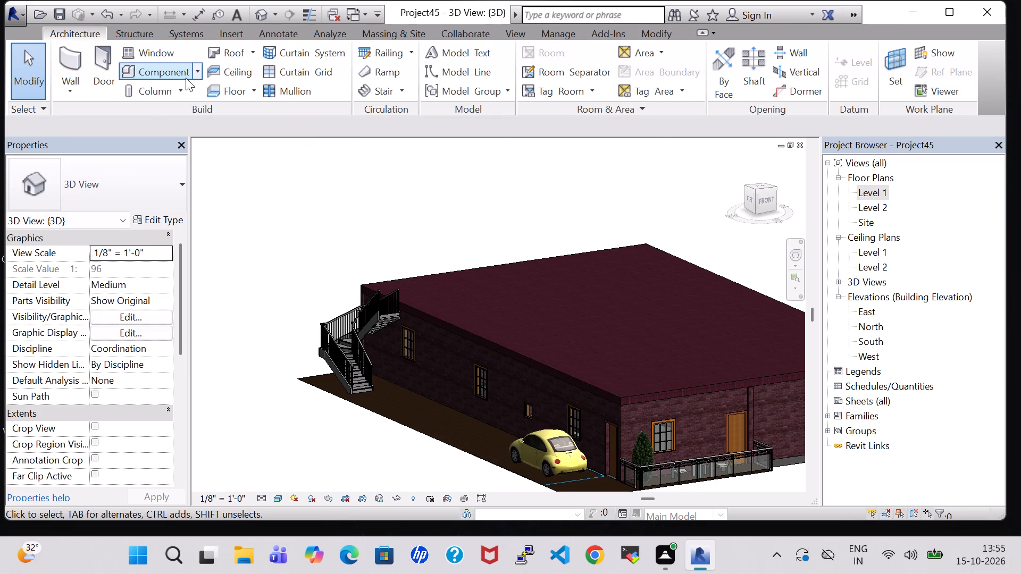
In the Level 1 floor plan, load the RPC Tree - Conifer family from the Planting library folder.
{"action": "double_click", "coordinate": [874, 190]}
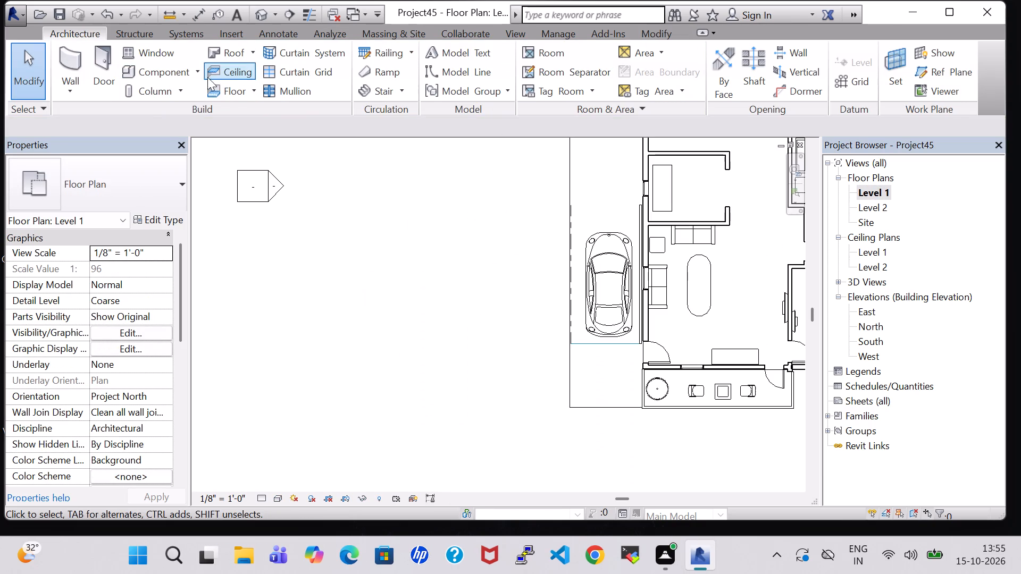
{"action": "left_click", "coordinate": [179, 69]}
{"action": "left_click", "coordinate": [643, 55]}
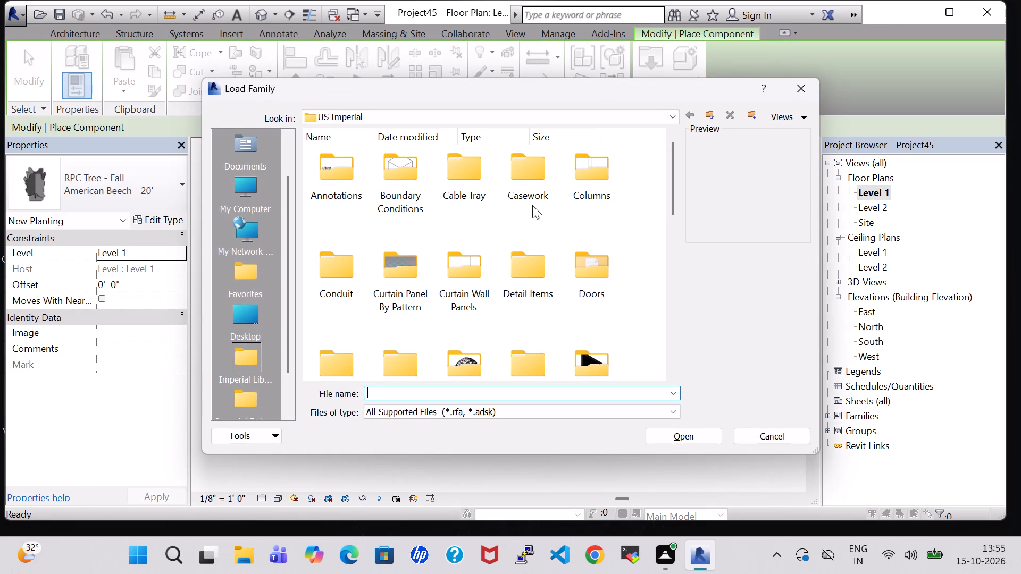
{"action": "left_click", "coordinate": [527, 356]}
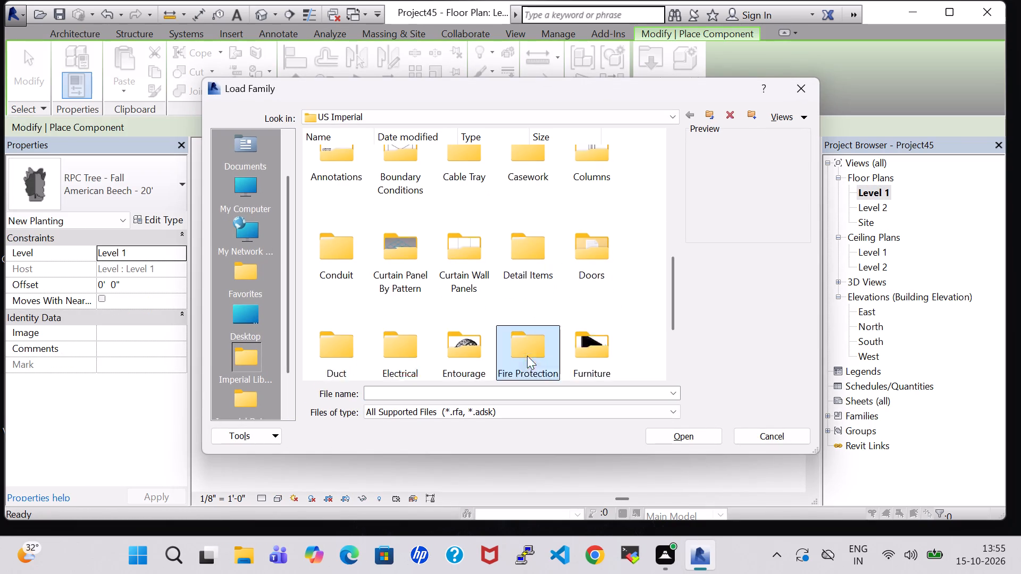
{"action": "key", "text": "p"}
{"action": "double_click", "coordinate": [404, 175]}
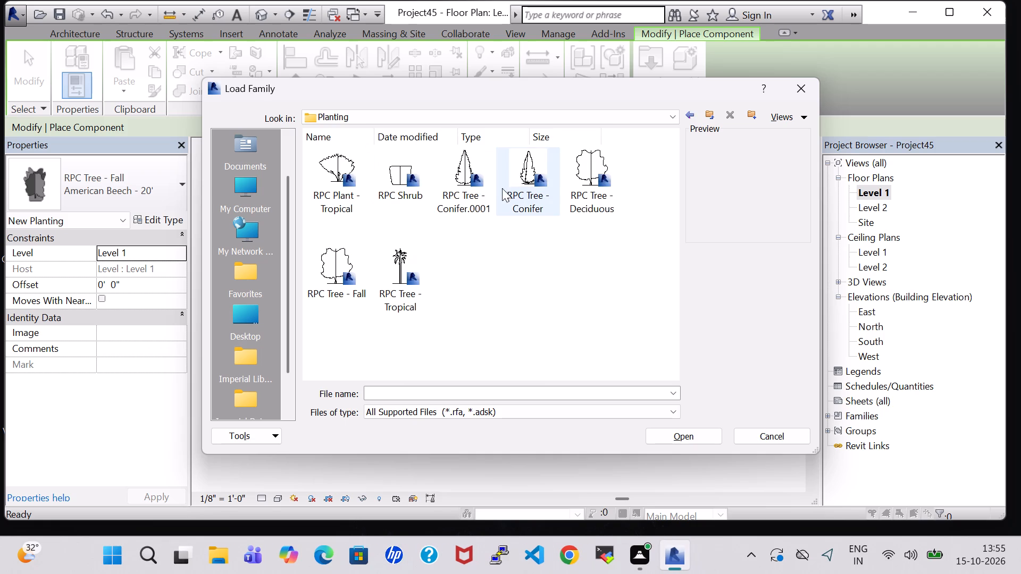
{"action": "left_click", "coordinate": [526, 184]}
{"action": "left_click", "coordinate": [689, 438]}
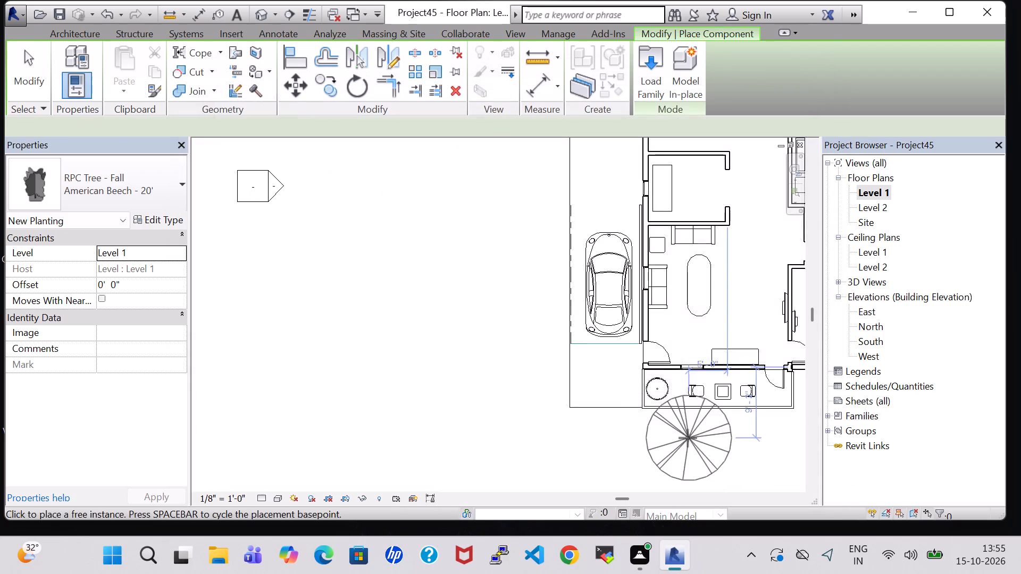
Place an RPC Tree - Conifer, Chinese Juniper - 7', on the ground strip beside the kitchen, about 3'-0" from the west wall.
{"action": "left_click", "coordinate": [135, 193]}
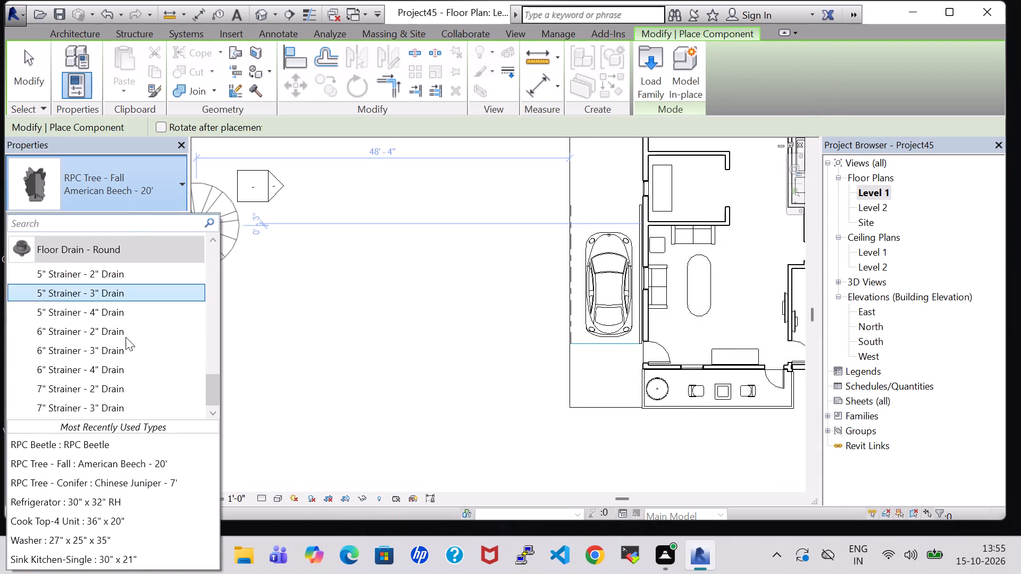
{"action": "left_click", "coordinate": [123, 482]}
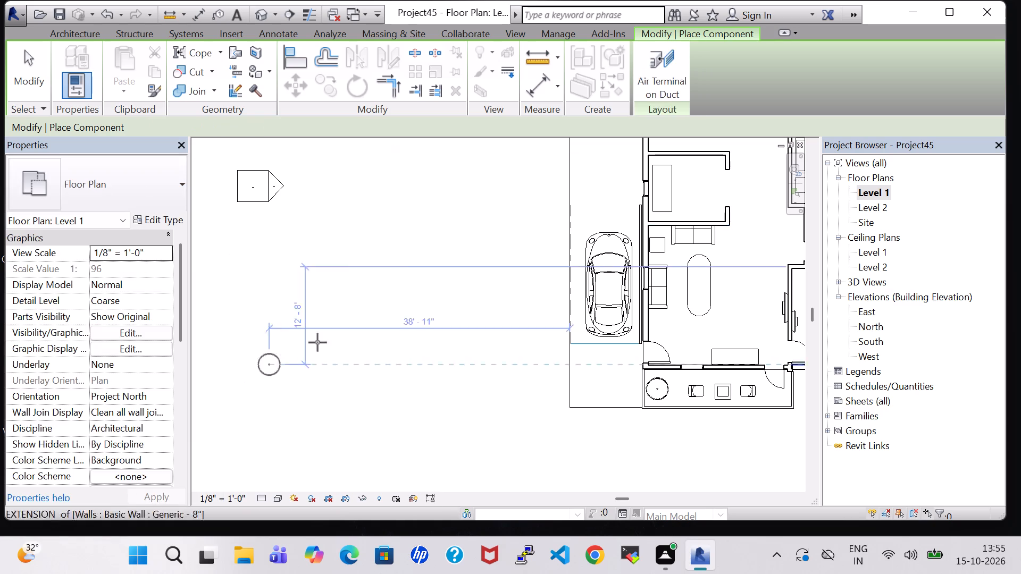
{"action": "middle_click_drag", "start_coordinate": [585, 214], "coordinate": [518, 384]}
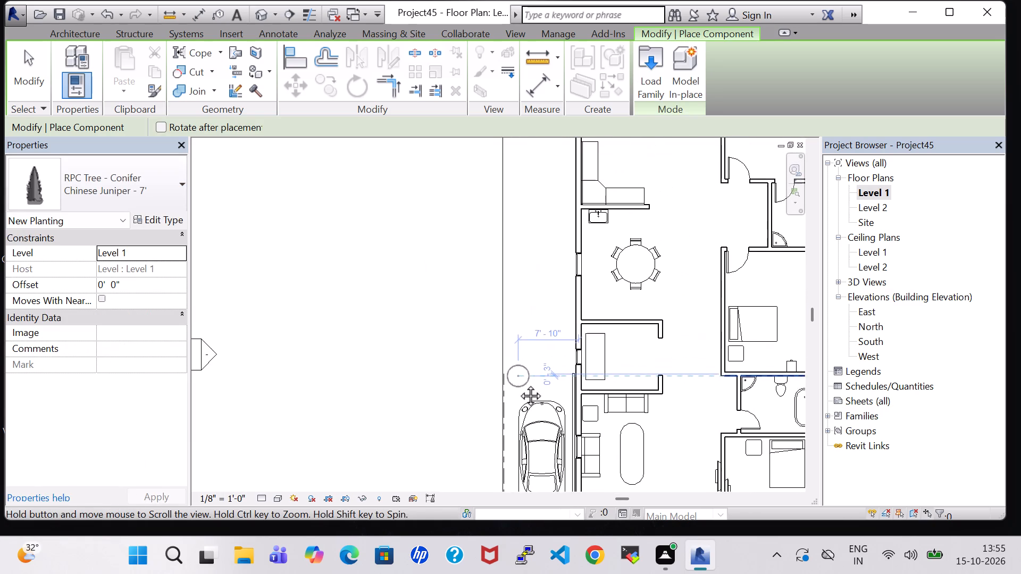
{"action": "middle_click_drag", "start_coordinate": [518, 384], "coordinate": [516, 384]}
{"action": "middle_click_drag", "start_coordinate": [518, 307], "coordinate": [527, 446]}
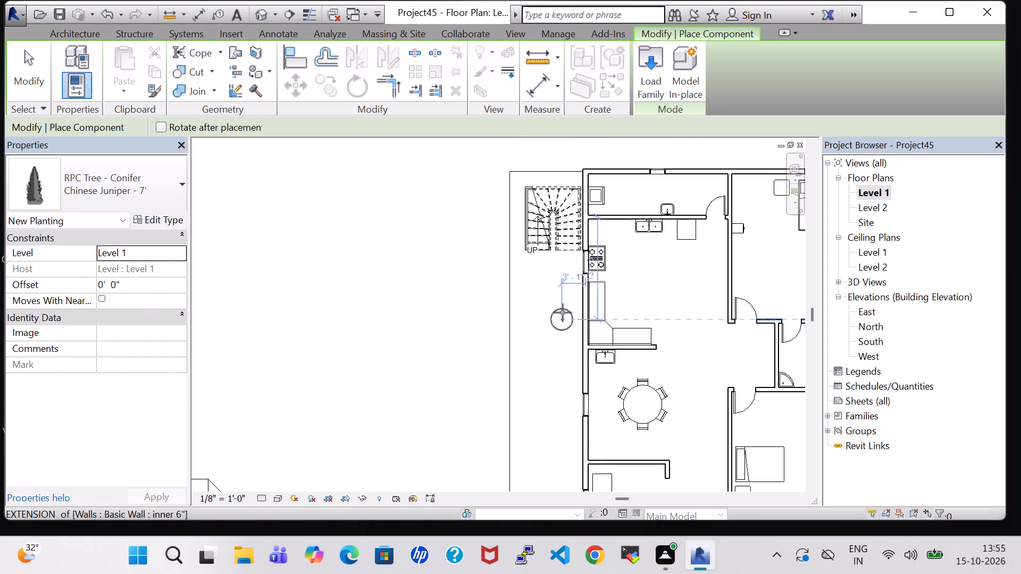
{"action": "left_click", "coordinate": [563, 311]}
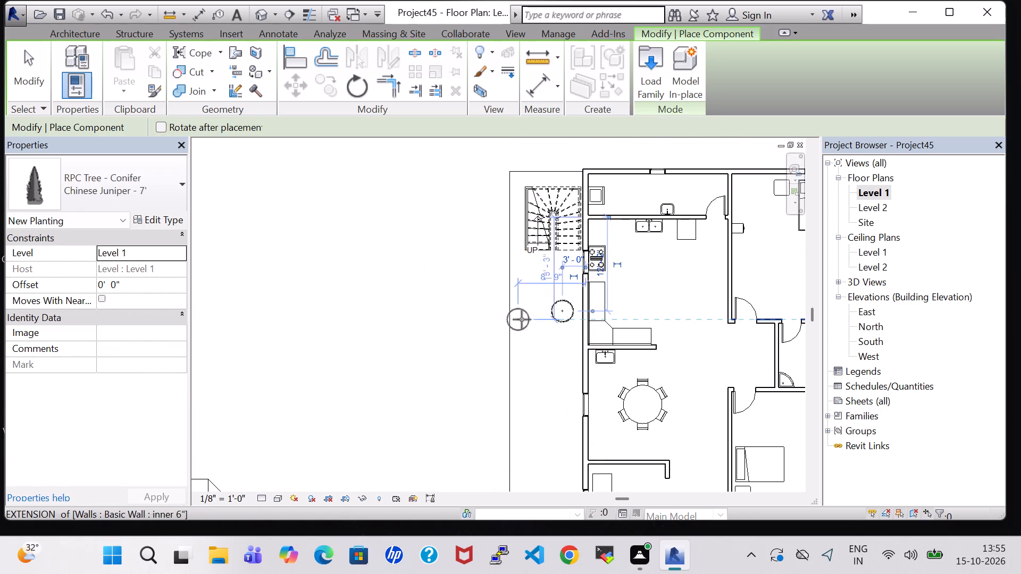
Place a second Chinese Juniper - 7' on the ground strip beside the dining area, about 3'-0" from the west wall.
{"action": "left_click", "coordinate": [563, 433]}
{"action": "middle_click_drag", "start_coordinate": [562, 429], "coordinate": [554, 244]}
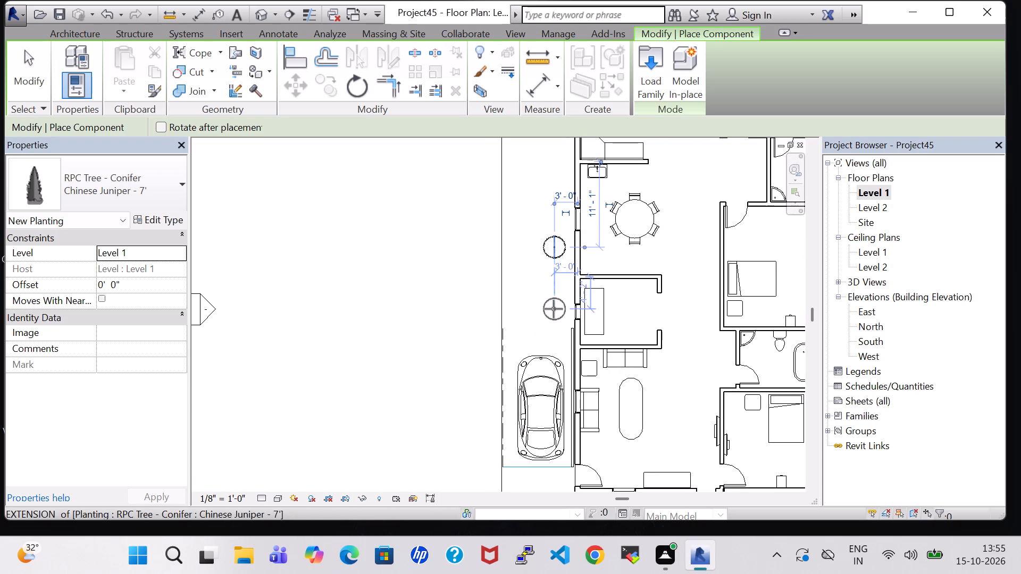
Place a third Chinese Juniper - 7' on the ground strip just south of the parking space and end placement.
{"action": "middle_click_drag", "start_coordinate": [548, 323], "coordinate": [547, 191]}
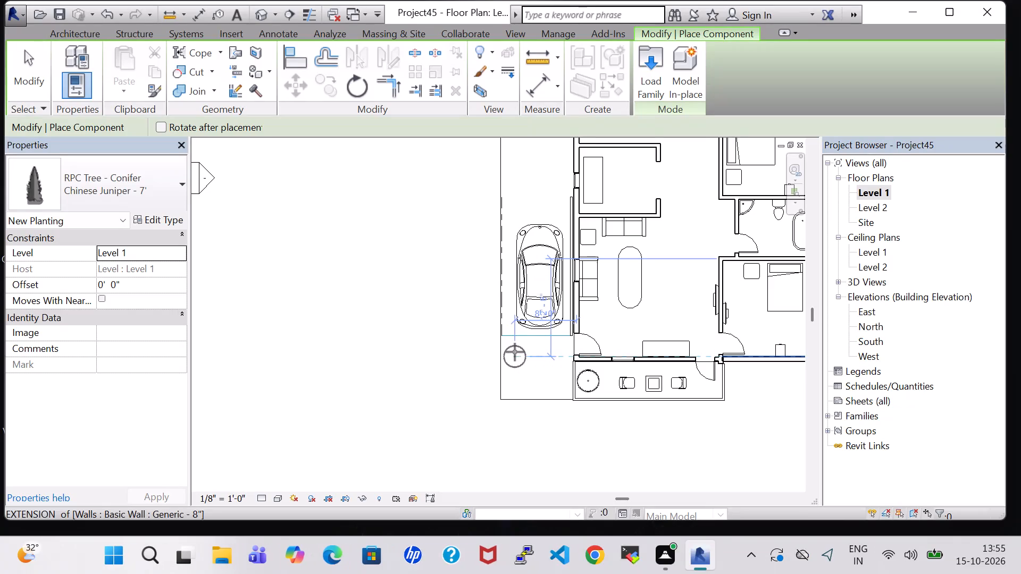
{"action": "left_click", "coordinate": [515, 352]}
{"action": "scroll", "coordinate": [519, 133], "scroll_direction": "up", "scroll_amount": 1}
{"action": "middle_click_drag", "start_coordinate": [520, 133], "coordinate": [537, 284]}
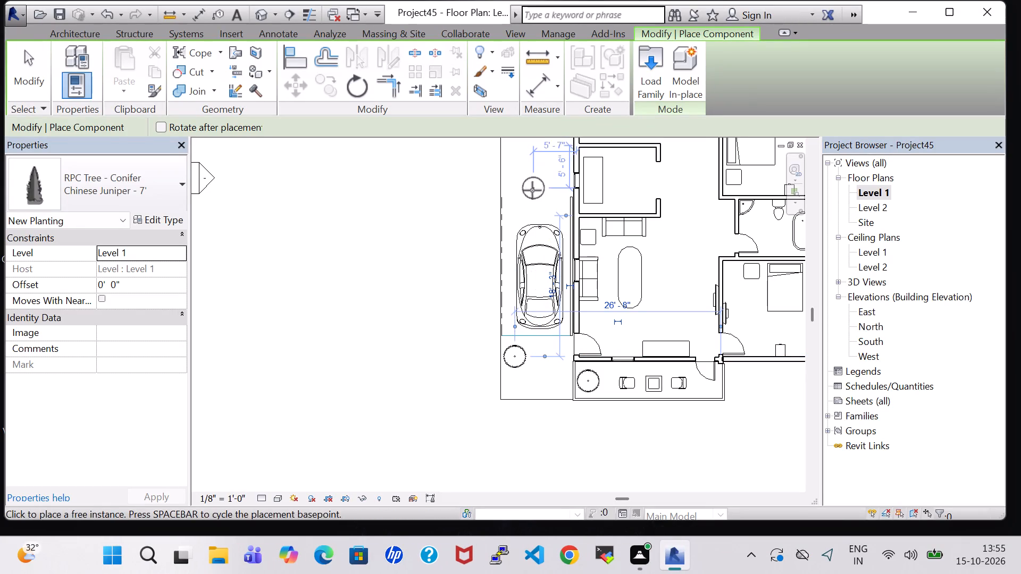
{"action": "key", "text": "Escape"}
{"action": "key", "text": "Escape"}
In the default 3D view, nudge the dining-side juniper away from the house to about 7'-6" from the west wall.
{"action": "left_click", "coordinate": [260, 15]}
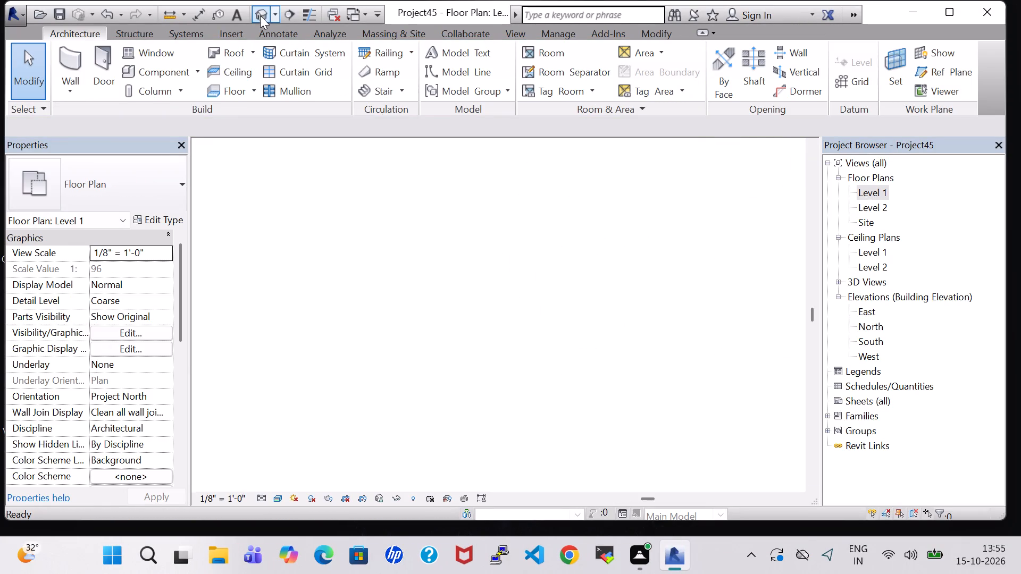
{"action": "scroll", "coordinate": [390, 269], "scroll_direction": "down", "scroll_amount": 1}
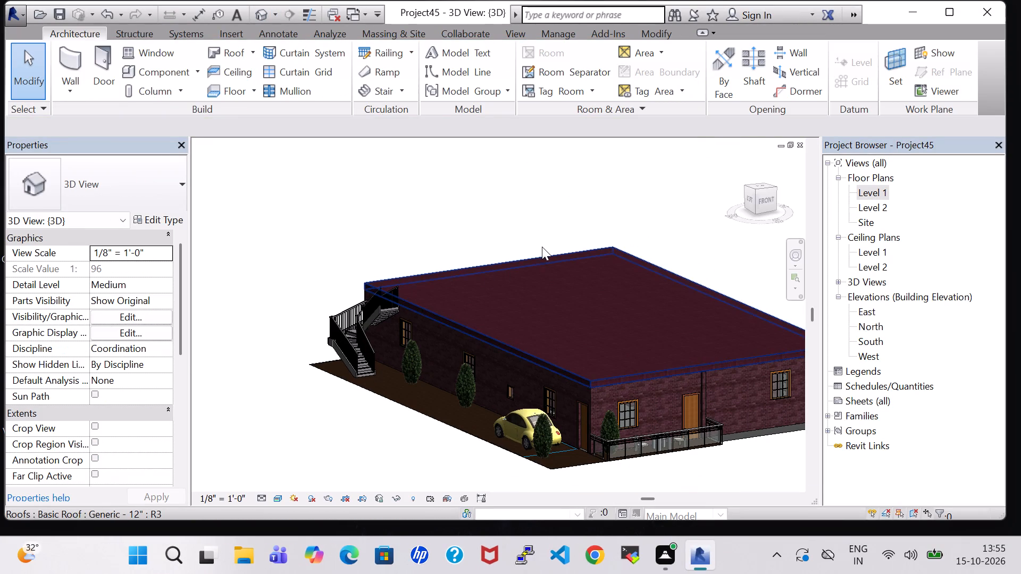
{"action": "middle_click_drag", "start_coordinate": [538, 213], "coordinate": [486, 227], "text": "shift"}
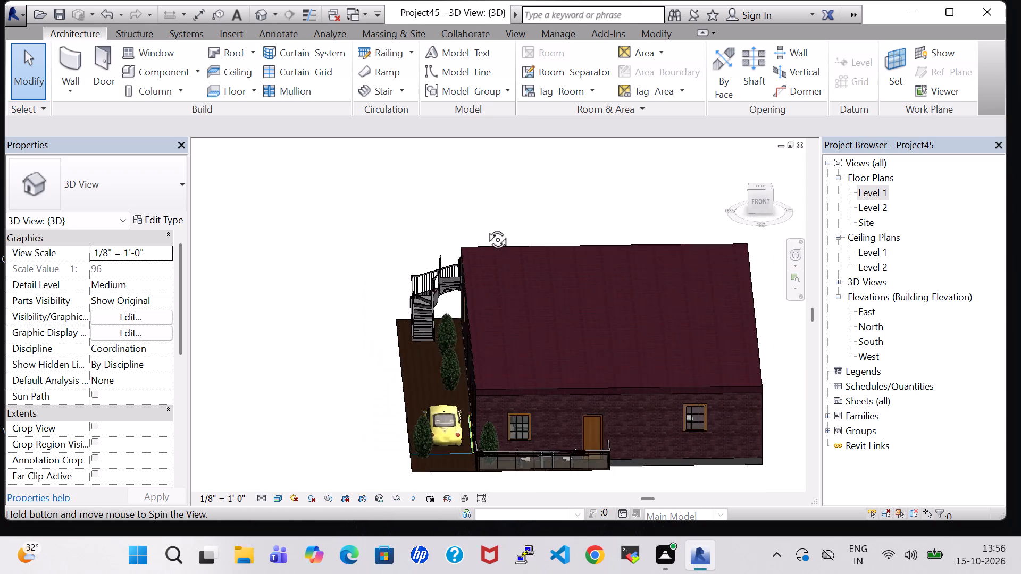
{"action": "middle_click_drag", "start_coordinate": [486, 227], "coordinate": [490, 228], "text": "shift"}
{"action": "left_click", "coordinate": [454, 358]}
{"action": "key", "text": "Left"}
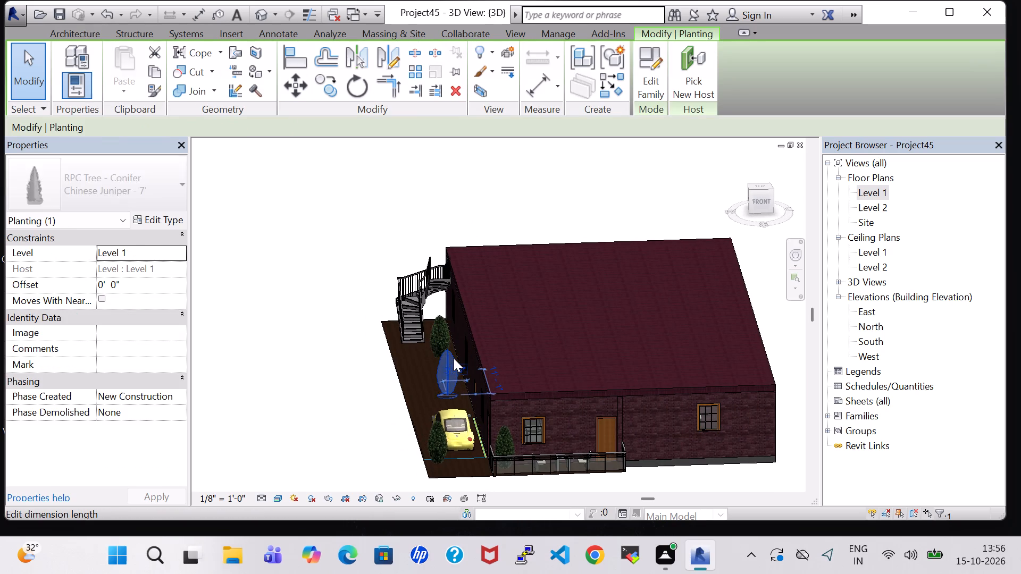
{"action": "key", "text": "Left"}
{"action": "key", "text": "Left"}
{"action": "key", "text": "Left"}
{"action": "key", "text": "Left"}
{"action": "key", "text": "Left"}
{"action": "key", "text": "Left"}
{"action": "key", "text": "Left"}
{"action": "key", "text": "Left"}
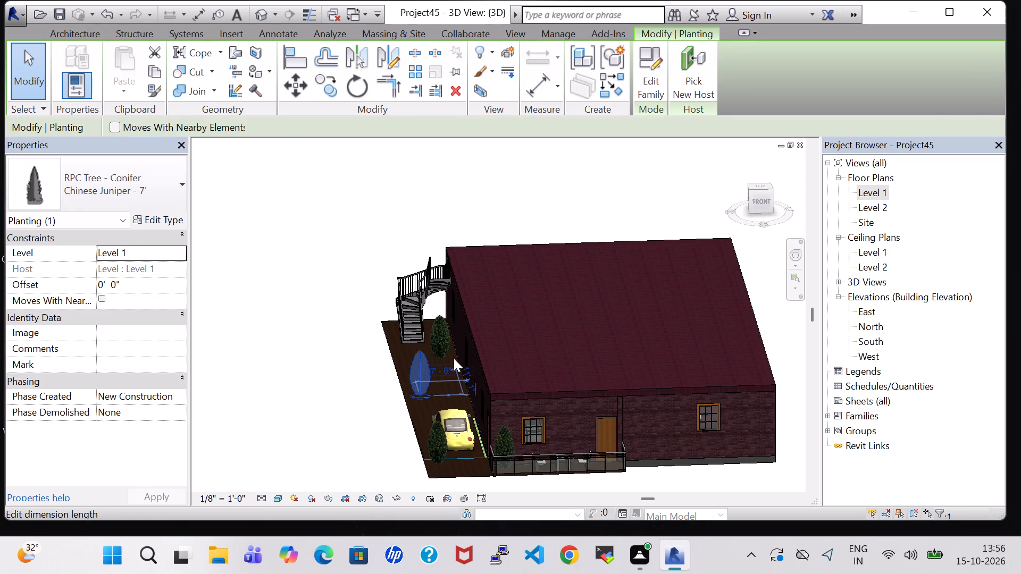
{"action": "left_click", "coordinate": [371, 391]}
Nudge the kitchen-side juniper away from the house to about 7'-6" from the west wall, in line with the dining-side one.
{"action": "left_click", "coordinate": [439, 339]}
{"action": "key", "text": "Left"}
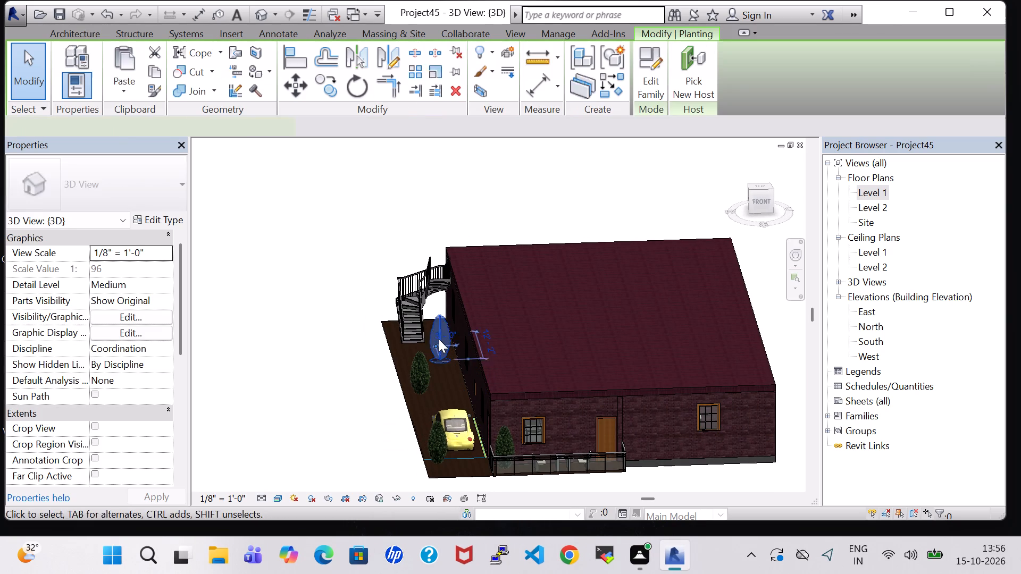
{"action": "key", "text": "Left"}
{"action": "key", "text": "Left"}
{"action": "key", "text": "Left"}
{"action": "key", "text": "Left"}
{"action": "key", "text": "Left"}
{"action": "key", "text": "Left"}
{"action": "key", "text": "Left"}
{"action": "key", "text": "Left"}
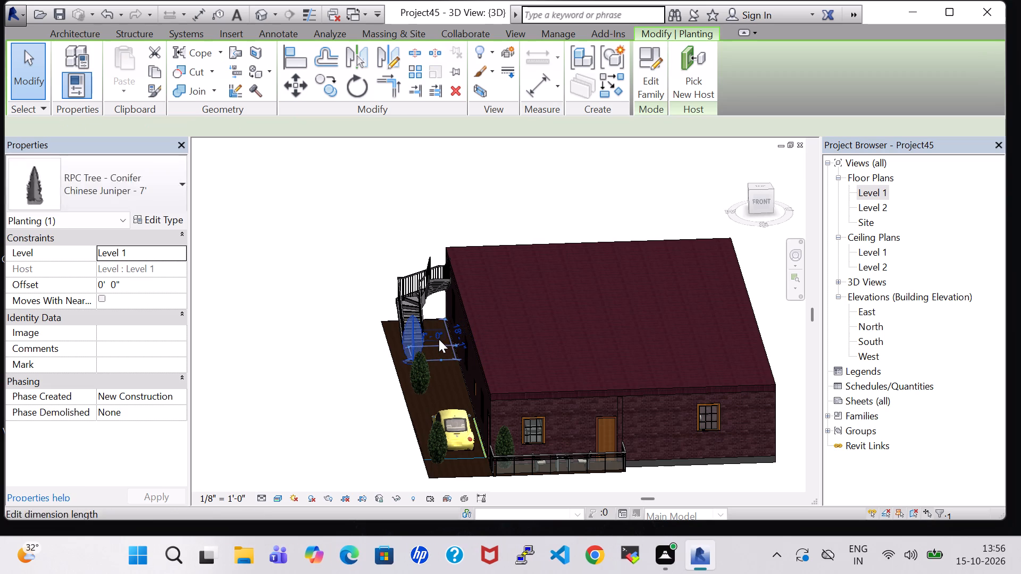
Viewing the house's left side, nudge the dining-side juniper toward the parked car, farther from the adjacent window.
{"action": "left_click", "coordinate": [733, 213]}
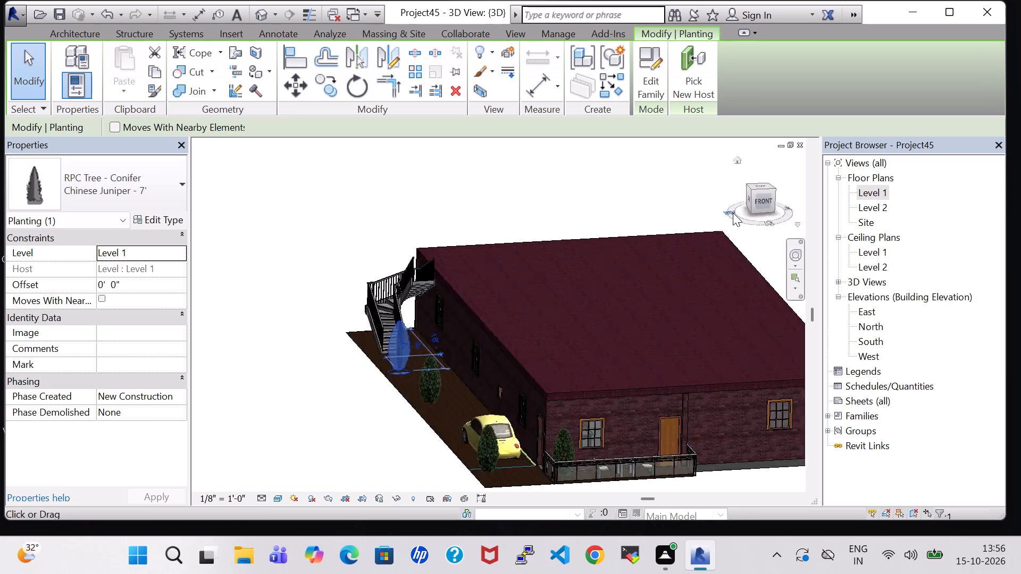
{"action": "scroll", "coordinate": [588, 357], "scroll_direction": "down", "scroll_amount": 10}
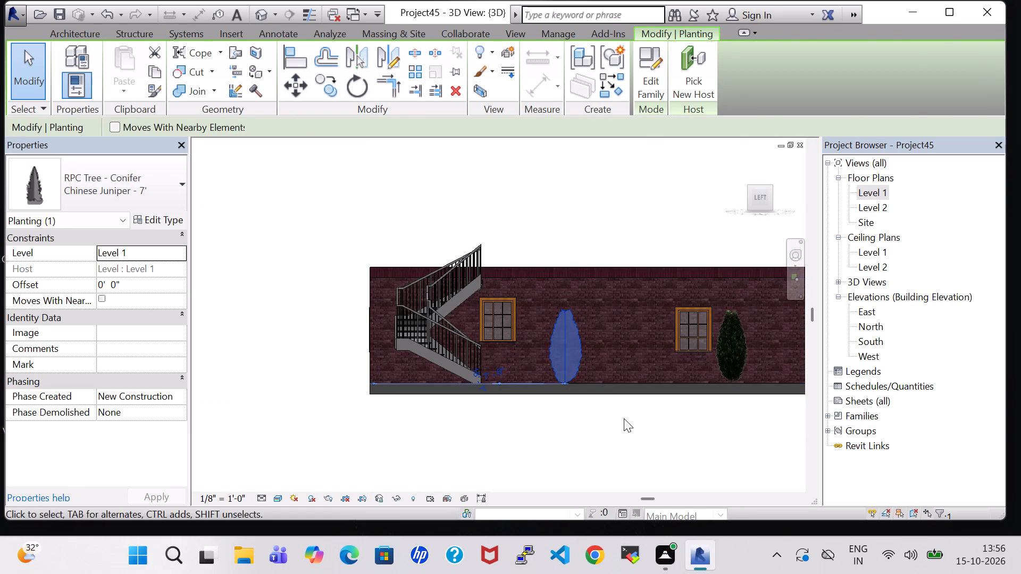
{"action": "left_click", "coordinate": [624, 418]}
{"action": "left_click", "coordinate": [726, 345]}
{"action": "key", "text": "Right"}
{"action": "key", "text": "Right"}
{"action": "key", "text": "Right"}
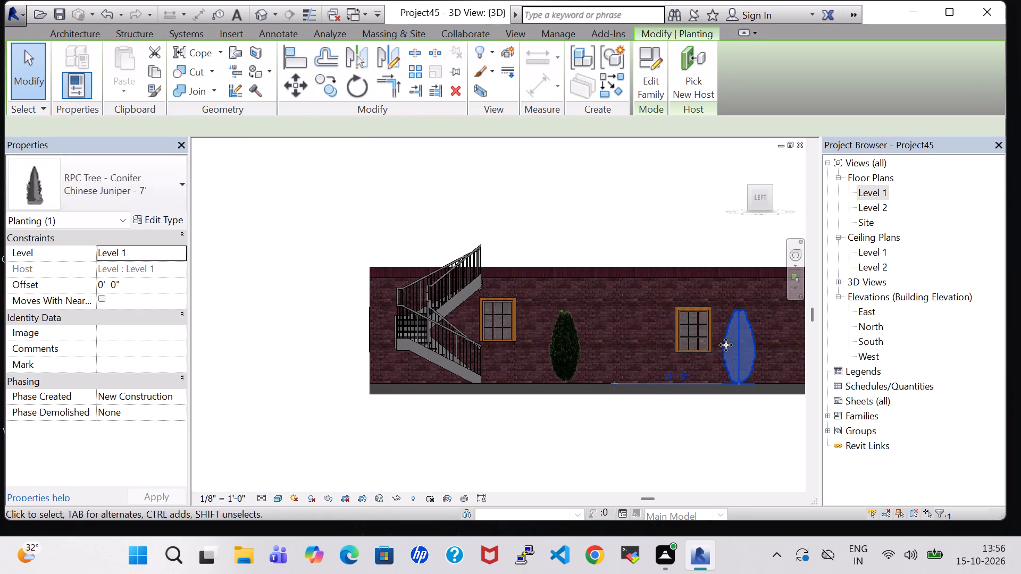
{"action": "key", "text": "Right"}
{"action": "key", "text": "Right"}
{"action": "key", "text": "Right"}
{"action": "left_click", "coordinate": [719, 443]}
Nudge the kitchen-side juniper away from the exterior stair, toward the middle of the wall between the two windows.
{"action": "left_click", "coordinate": [550, 358]}
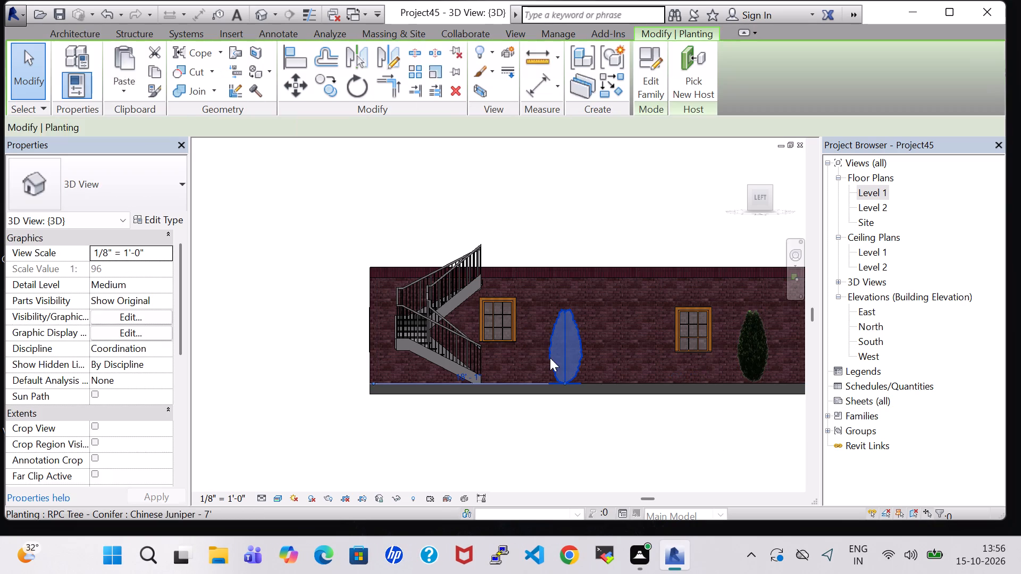
{"action": "key", "text": "Right"}
{"action": "key", "text": "Right"}
{"action": "key", "text": "Right"}
{"action": "key", "text": "Right"}
{"action": "key", "text": "Right"}
{"action": "key", "text": "Right"}
{"action": "key", "text": "Right"}
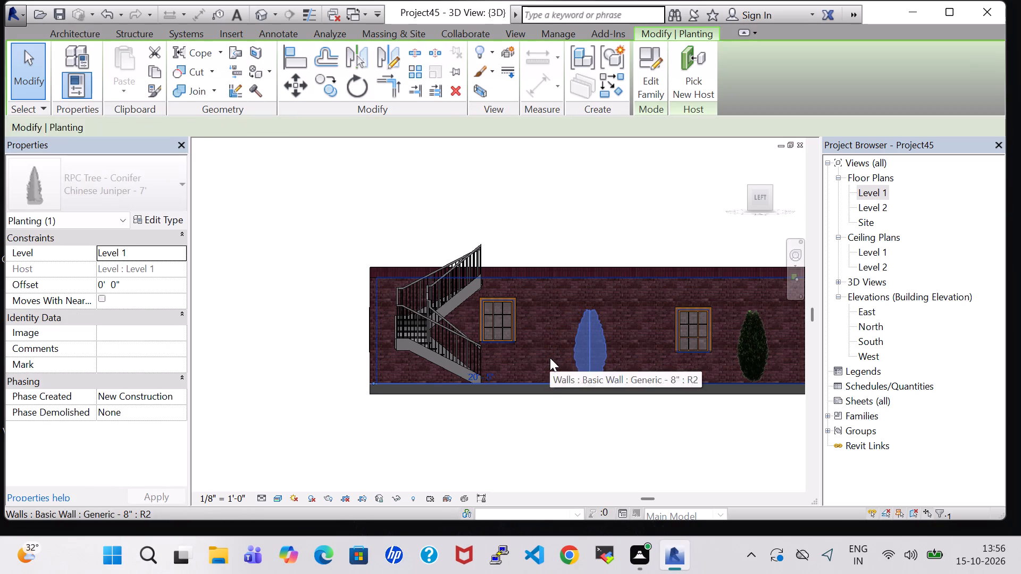
{"action": "key", "text": "Right"}
{"action": "left_click", "coordinate": [633, 424]}
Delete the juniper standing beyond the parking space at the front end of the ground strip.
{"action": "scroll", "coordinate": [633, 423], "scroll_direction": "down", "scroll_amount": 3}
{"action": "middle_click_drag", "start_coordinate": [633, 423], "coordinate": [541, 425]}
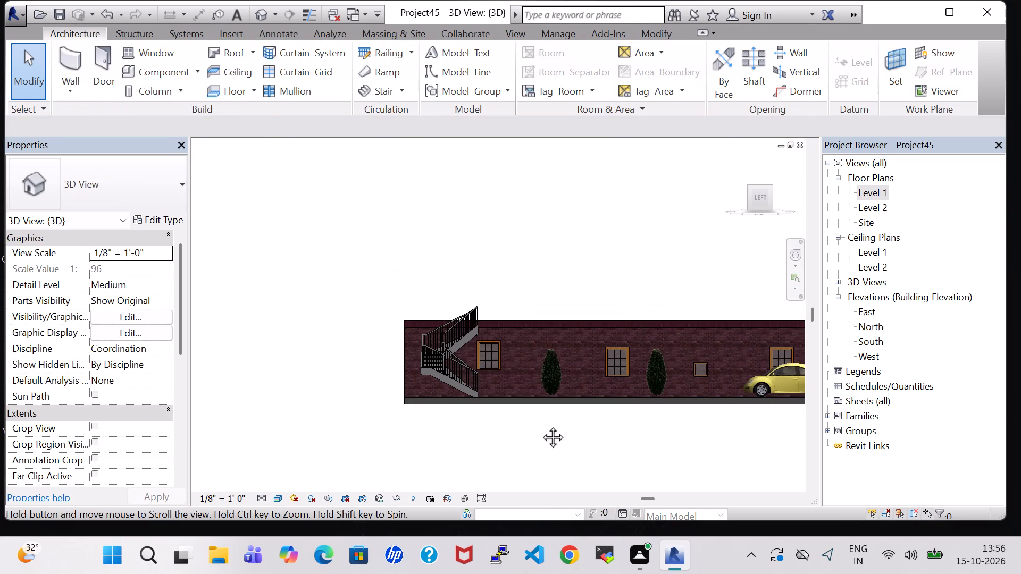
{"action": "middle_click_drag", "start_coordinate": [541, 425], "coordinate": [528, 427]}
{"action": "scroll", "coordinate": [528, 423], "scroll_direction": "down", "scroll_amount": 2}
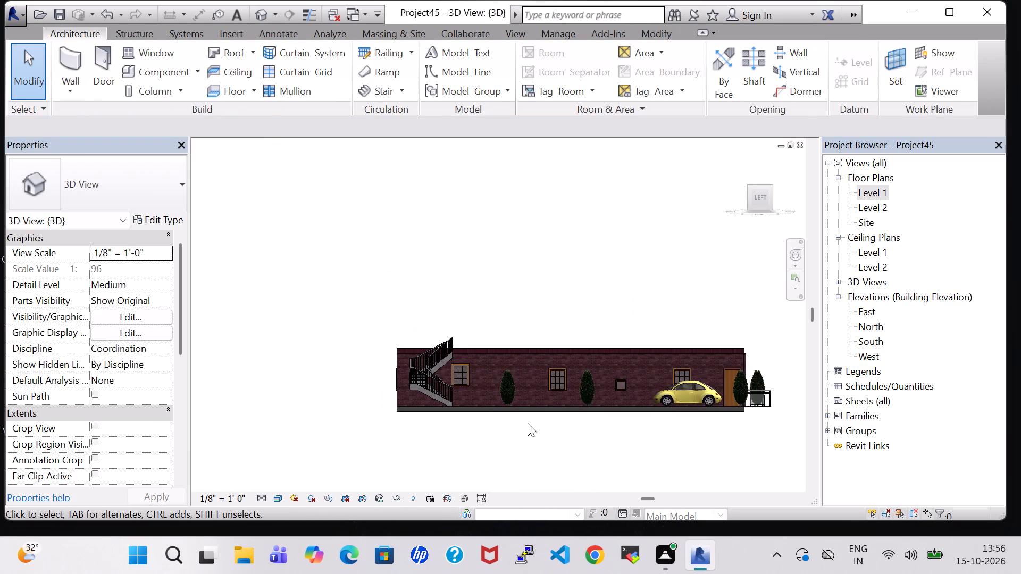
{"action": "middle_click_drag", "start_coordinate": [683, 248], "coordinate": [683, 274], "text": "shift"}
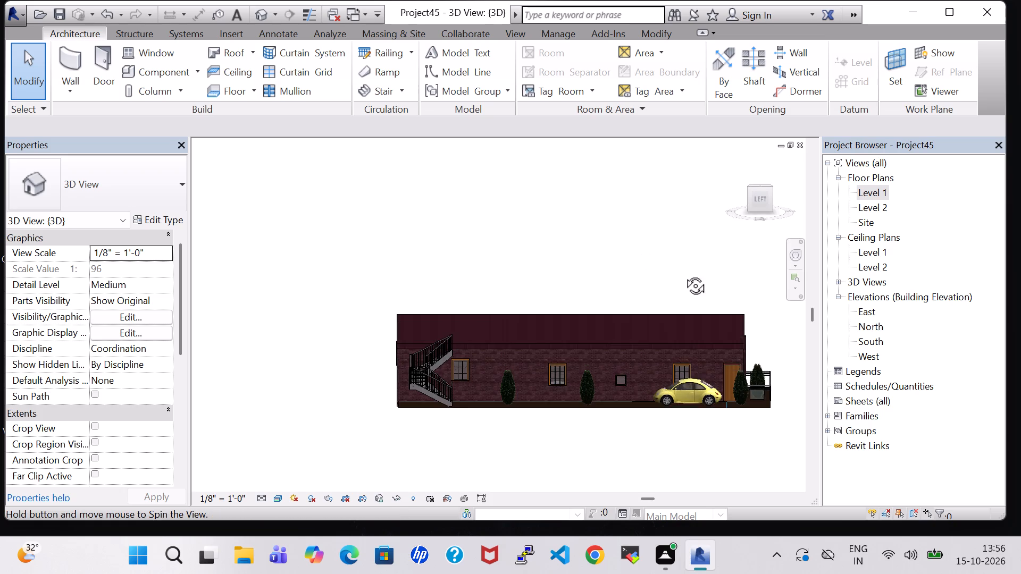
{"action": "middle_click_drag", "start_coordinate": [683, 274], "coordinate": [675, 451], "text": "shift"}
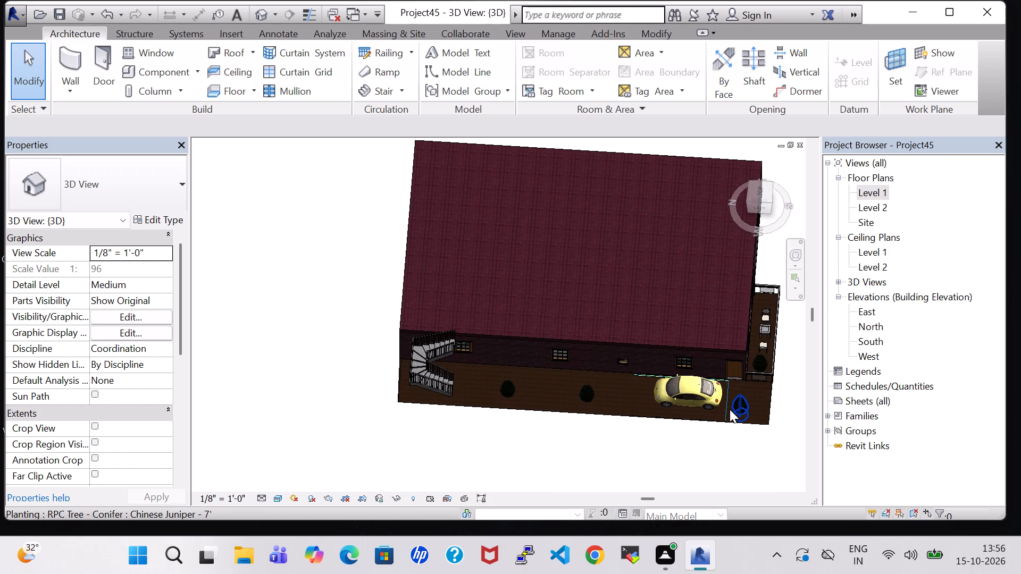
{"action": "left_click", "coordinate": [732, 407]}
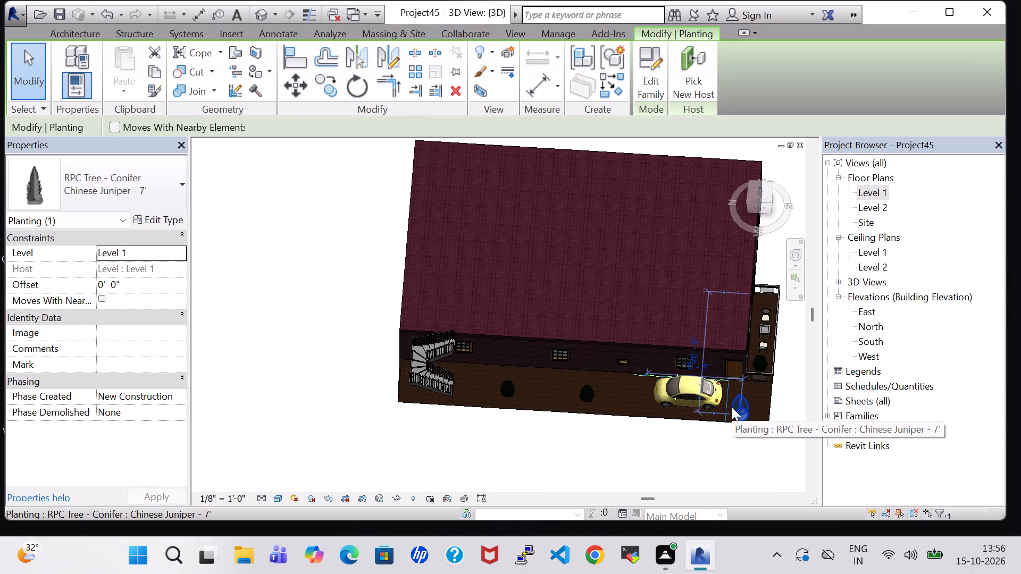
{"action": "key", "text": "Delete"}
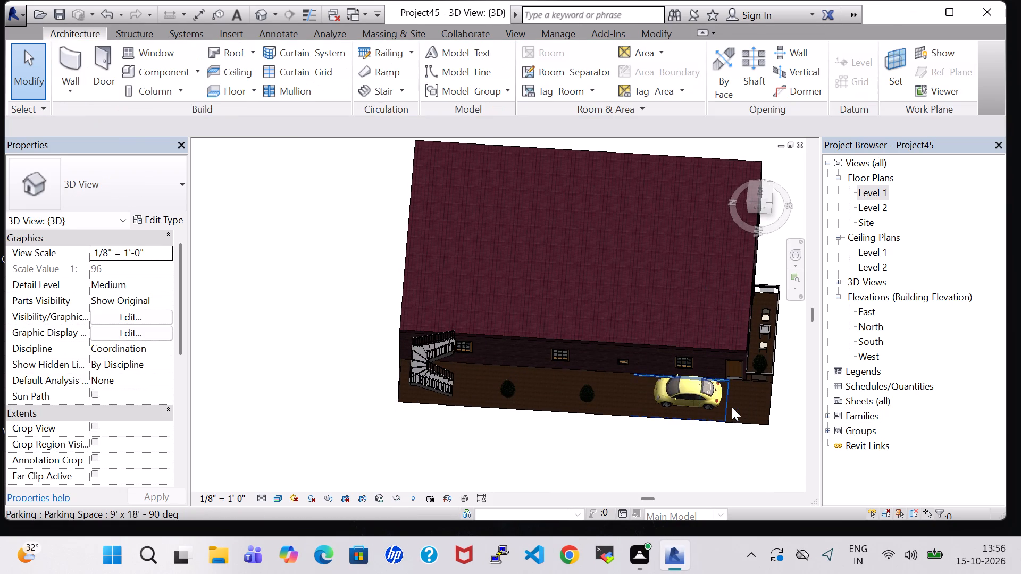
Create a similar Chinese Juniper - 7' between the dining-side tree and the parked car, about 8'-0" from the west wall.
{"action": "left_click", "coordinate": [588, 390]}
{"action": "right_click", "coordinate": [588, 390]}
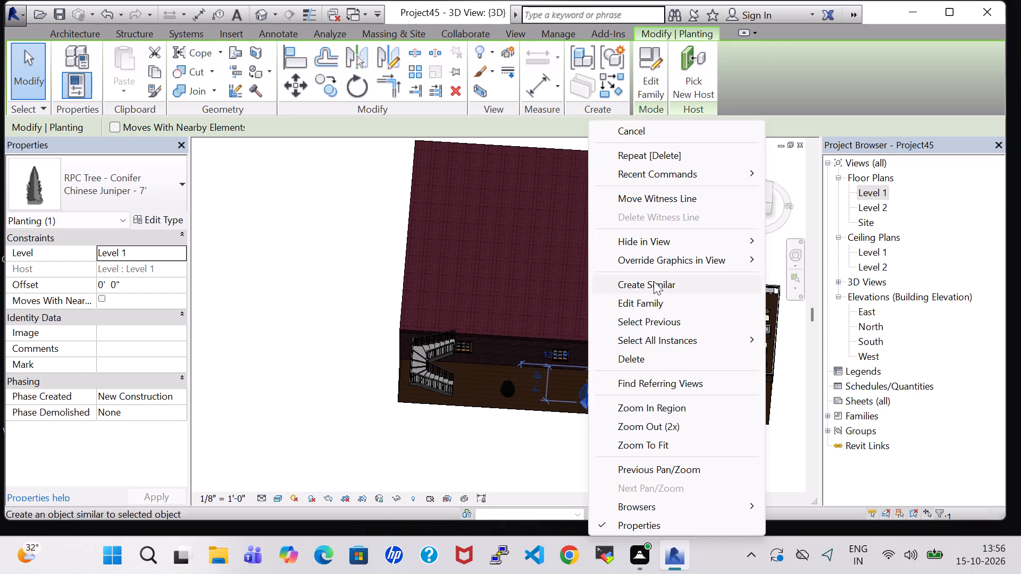
{"action": "left_click", "coordinate": [654, 281]}
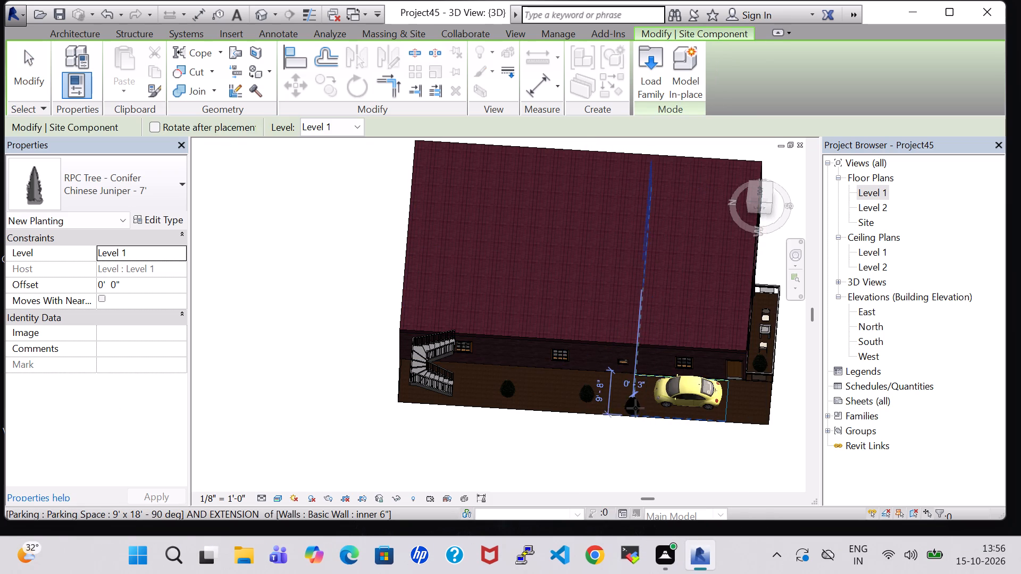
{"action": "left_click", "coordinate": [635, 408]}
{"action": "key", "text": "Escape"}
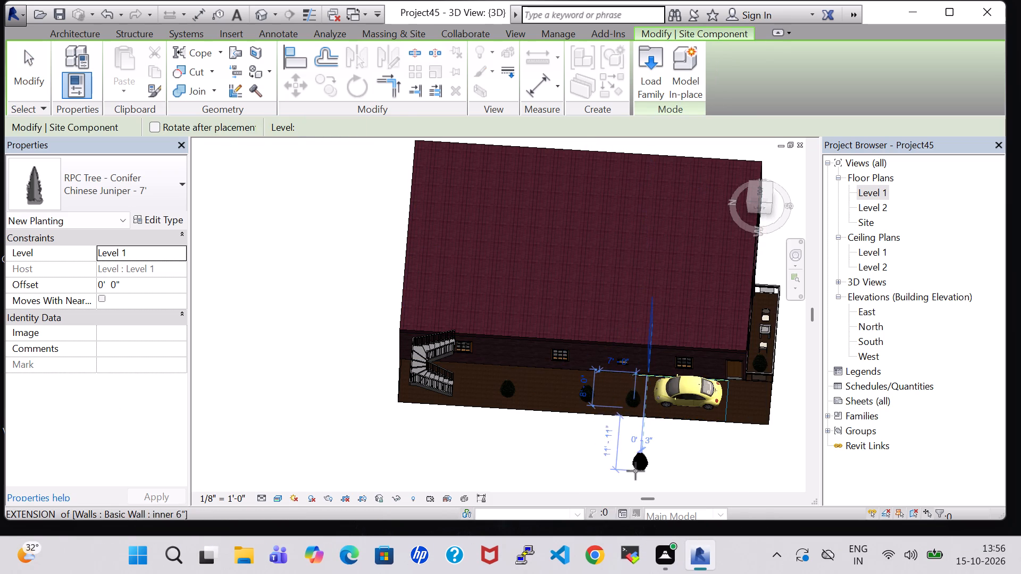
{"action": "key", "text": "Escape"}
Nudge the middle juniper along the strip toward the exterior stair, leaving its distance from the wall as is.
{"action": "left_click", "coordinate": [587, 399]}
{"action": "key", "text": "Left"}
{"action": "key", "text": "Left"}
{"action": "key", "text": "Left"}
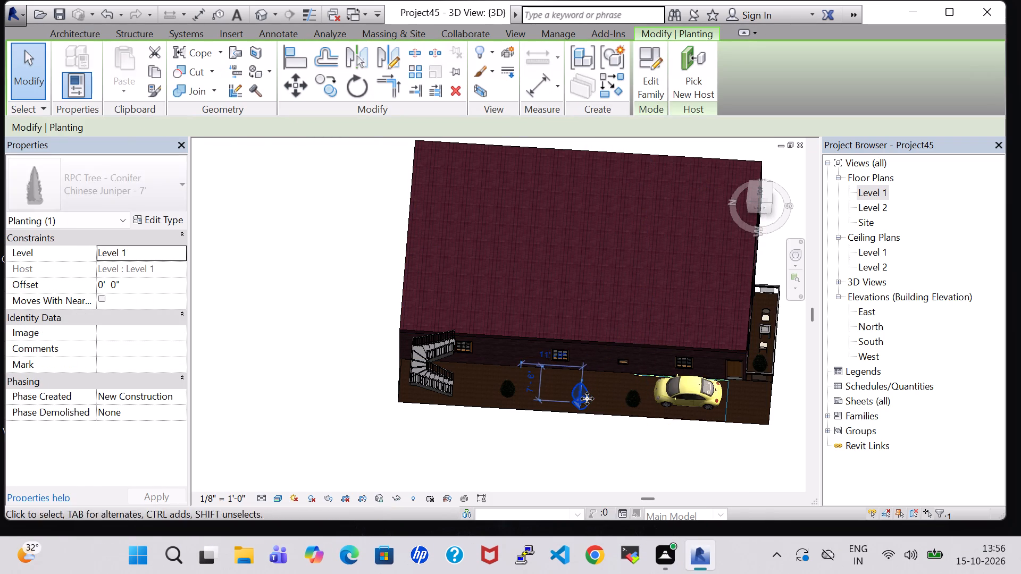
{"action": "key", "text": "Left"}
{"action": "key", "text": "Left"}
{"action": "left_click", "coordinate": [513, 384]}
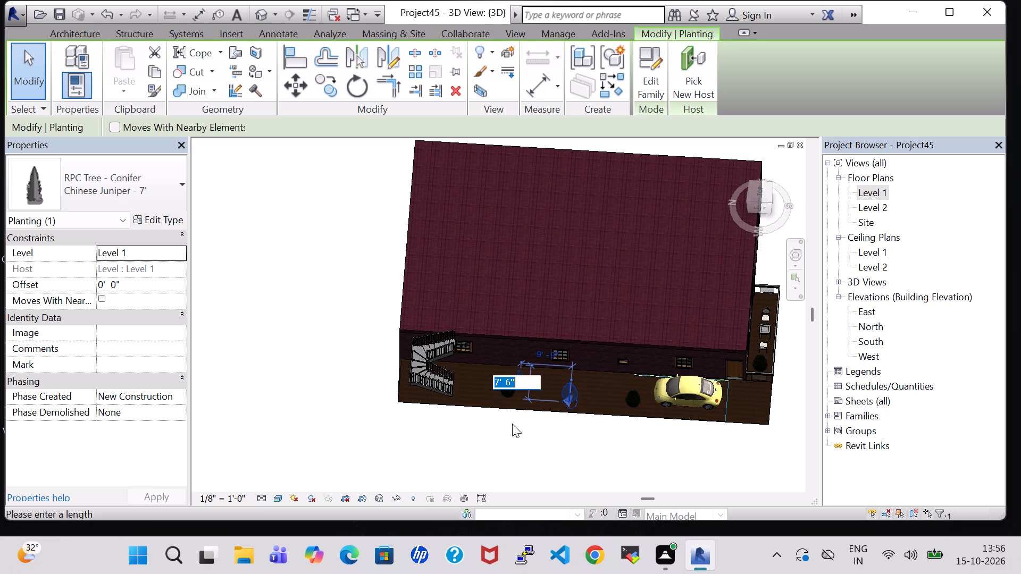
{"action": "left_click", "coordinate": [515, 434]}
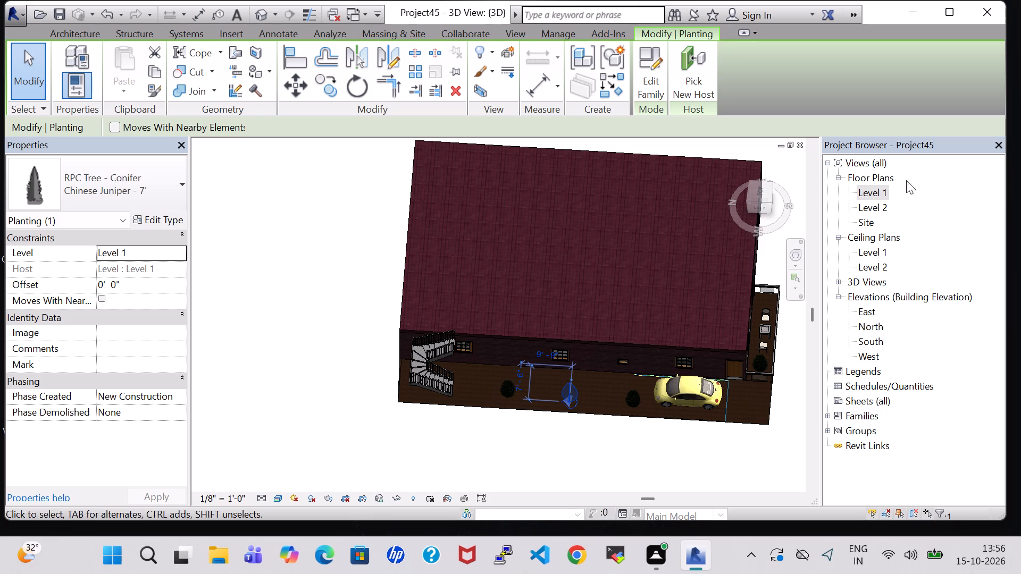
In the Level 1 floor plan, nudge the kitchen-side juniper north toward the stair and slightly west toward the strip's edge.
{"action": "double_click", "coordinate": [871, 189]}
{"action": "scroll", "coordinate": [300, 263], "scroll_direction": "down", "scroll_amount": 1}
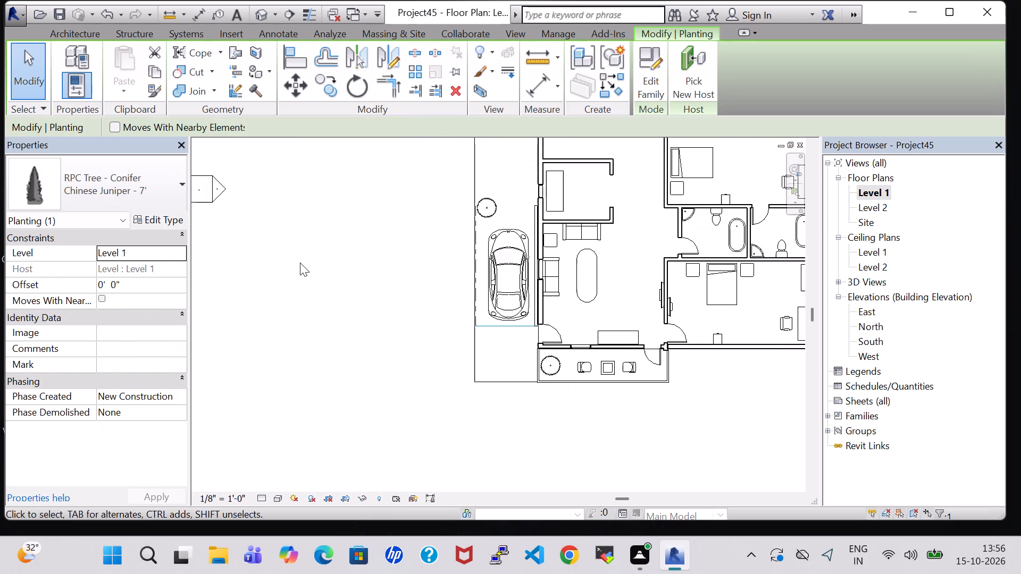
{"action": "scroll", "coordinate": [300, 263], "scroll_direction": "down", "scroll_amount": 2}
{"action": "middle_click_drag", "start_coordinate": [485, 180], "coordinate": [480, 323]}
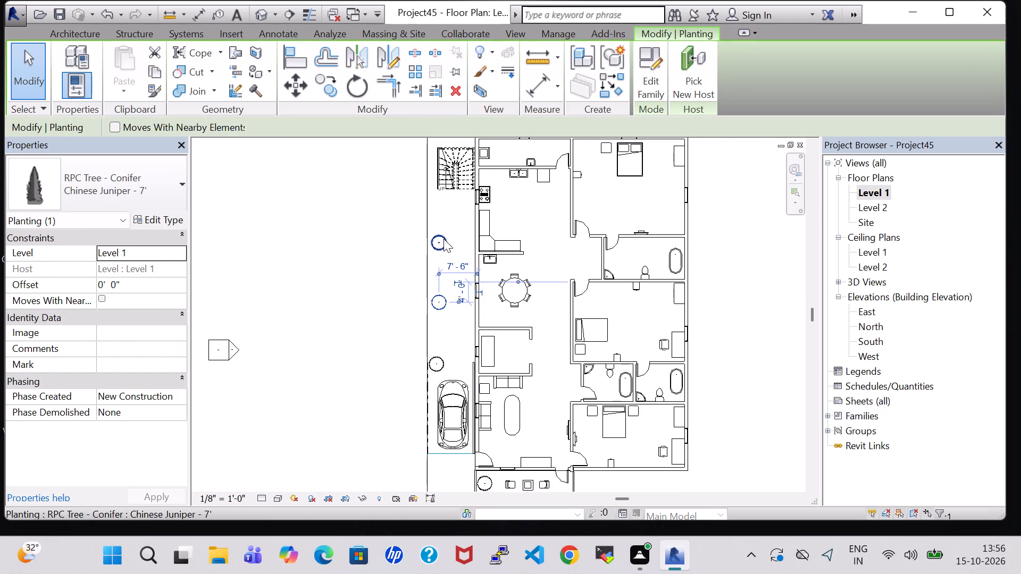
{"action": "left_click", "coordinate": [443, 239]}
{"action": "key", "text": "Up"}
{"action": "key", "text": "Up"}
{"action": "key", "text": "Up"}
{"action": "key", "text": "Up"}
{"action": "key", "text": "Up"}
{"action": "key", "text": "Up"}
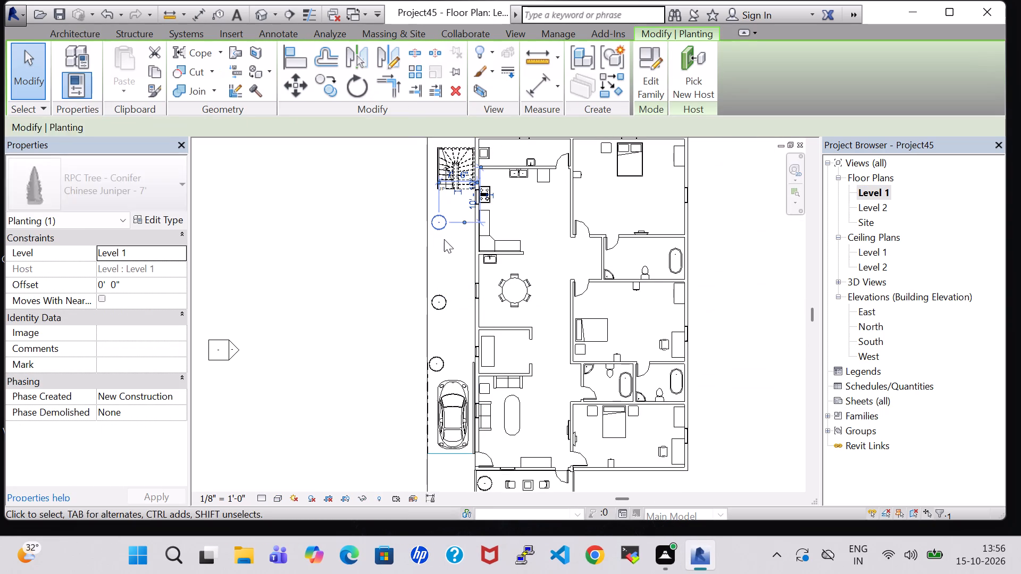
{"action": "key", "text": "Left"}
{"action": "key", "text": "Up"}
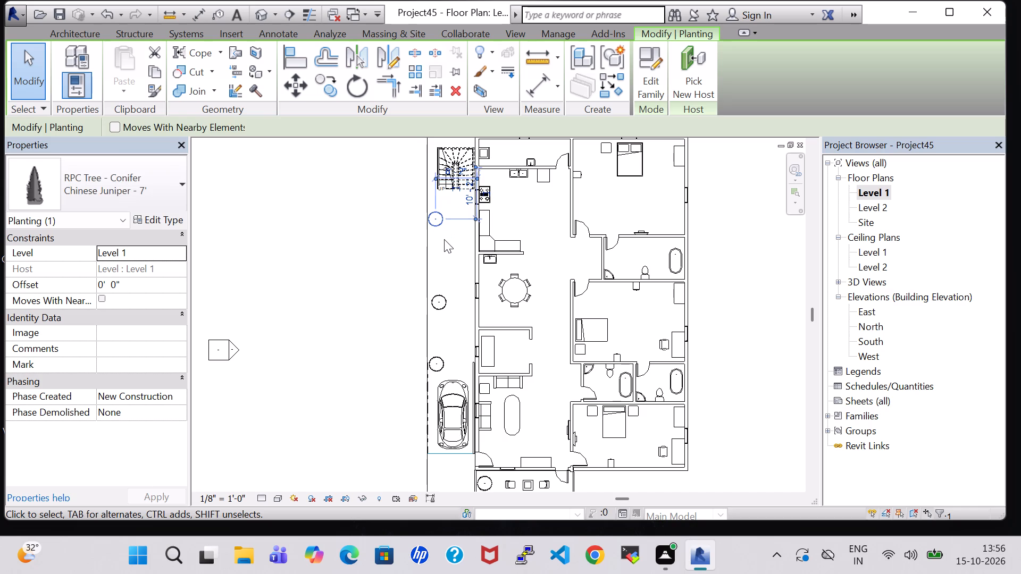
Nudge the middle juniper north along the strip and slightly west to line up with the kitchen-side tree.
{"action": "left_click", "coordinate": [445, 298]}
{"action": "key", "text": "Up"}
{"action": "key", "text": "Up"}
{"action": "key", "text": "Up"}
{"action": "key", "text": "Up"}
{"action": "key", "text": "Up"}
{"action": "key", "text": "Up"}
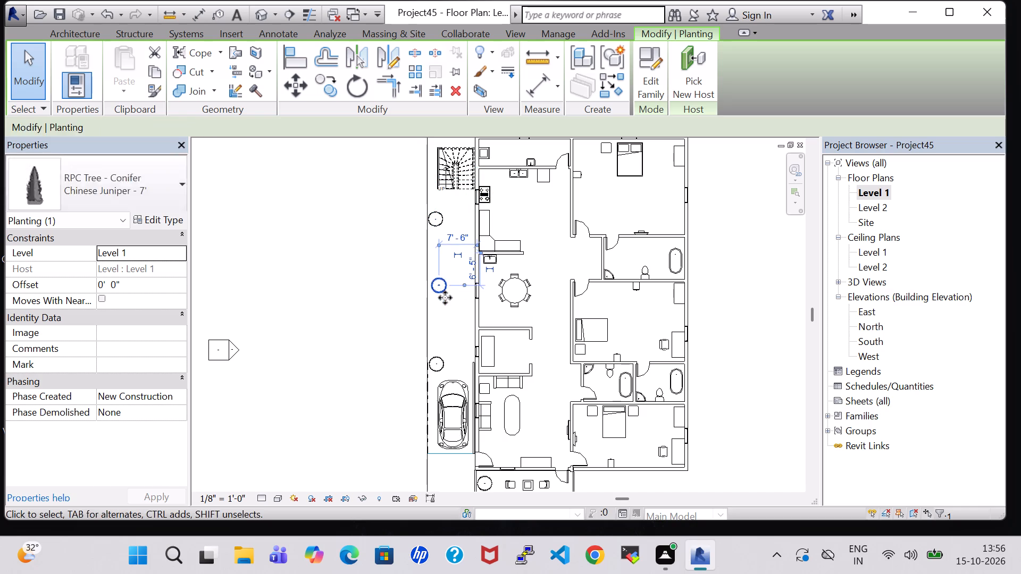
{"action": "key", "text": "Left"}
Nudge the juniper nearest the parked car north along the strip to even out the tree spacing.
{"action": "left_click", "coordinate": [438, 359]}
{"action": "key", "text": "Up"}
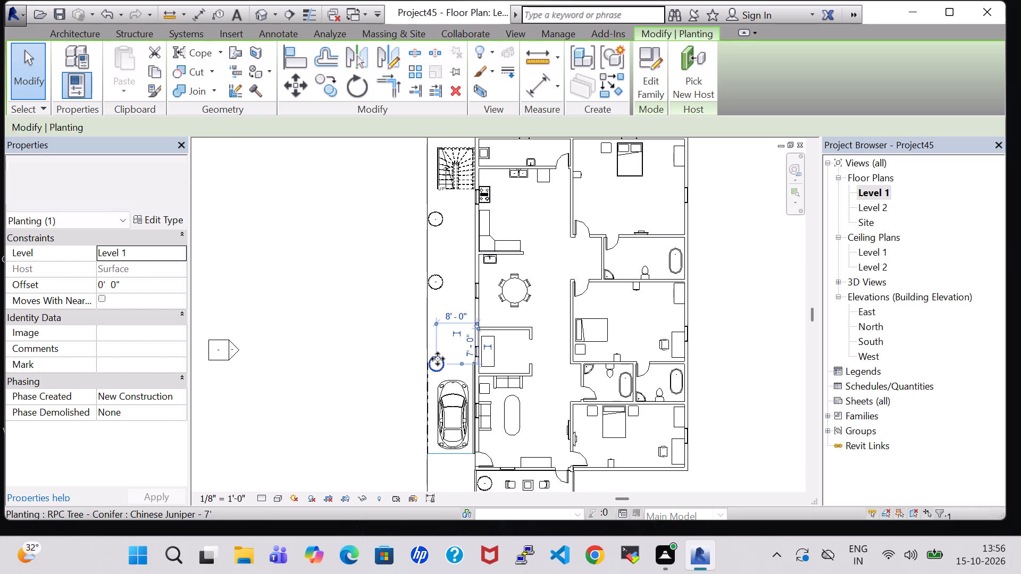
{"action": "key", "text": "Up"}
{"action": "key", "text": "Up"}
{"action": "key", "text": "Up"}
{"action": "key", "text": "Up"}
{"action": "key", "text": "Up"}
{"action": "left_click", "coordinate": [347, 282]}
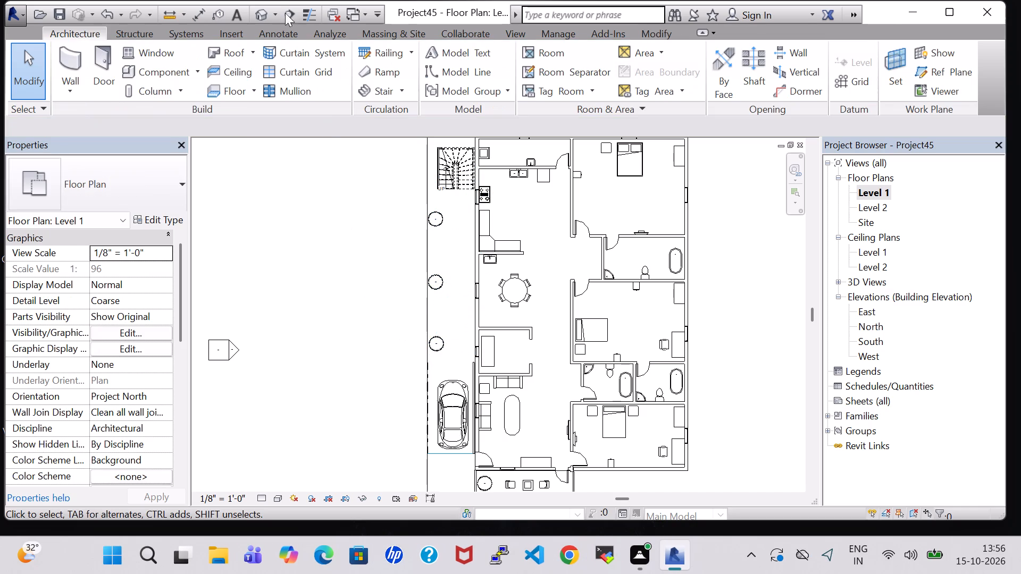
Examine the juniper spacing, parked car, exterior stair and front facade in the 3D view, returning to the Level 1 floor plan.
{"action": "left_click", "coordinate": [265, 14]}
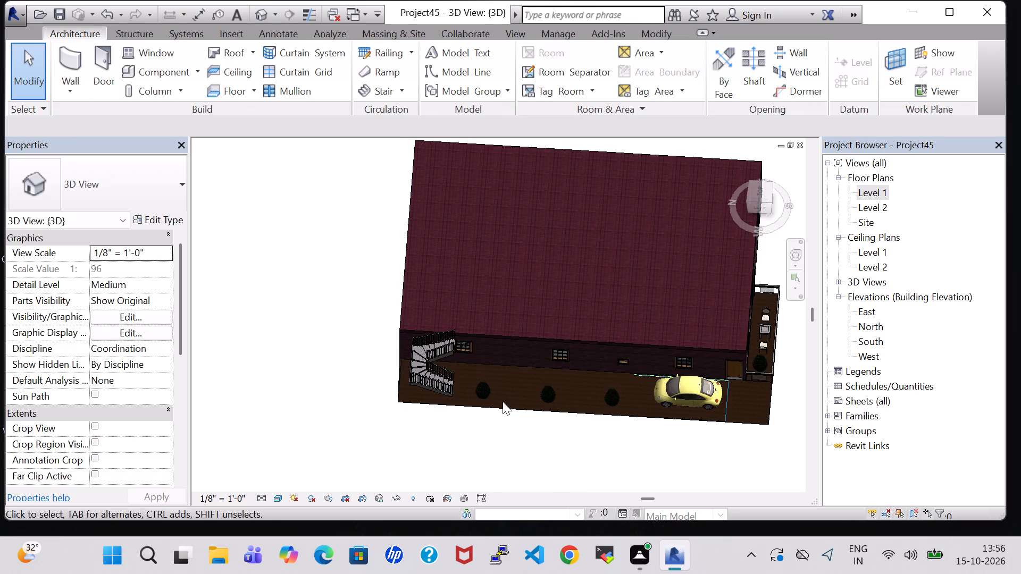
{"action": "left_click", "coordinate": [759, 206]}
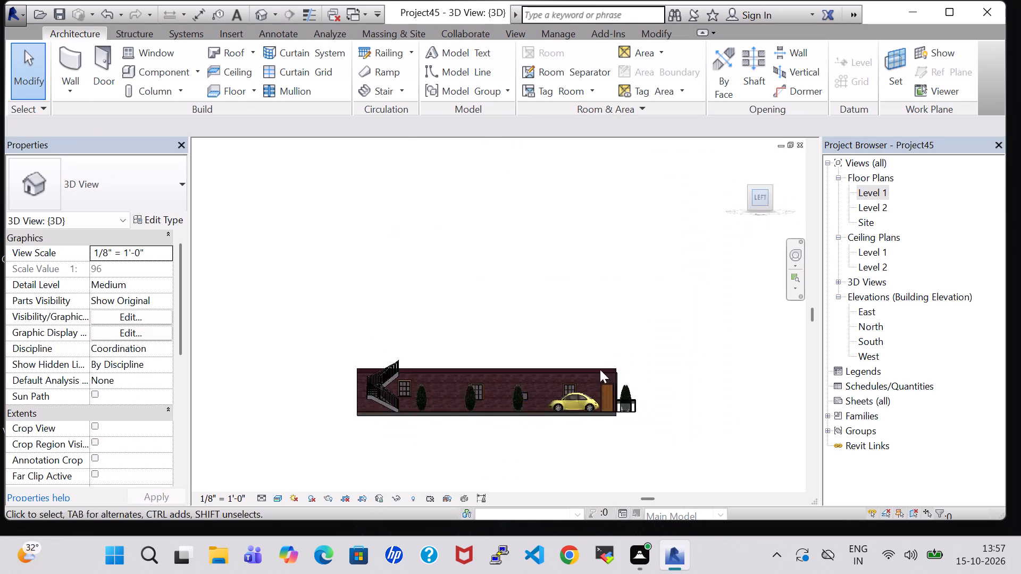
{"action": "scroll", "coordinate": [443, 401], "scroll_direction": "up", "scroll_amount": 6}
{"action": "scroll", "coordinate": [499, 340], "scroll_direction": "up", "scroll_amount": 1}
{"action": "middle_click_drag", "start_coordinate": [499, 340], "coordinate": [499, 354]}
{"action": "scroll", "coordinate": [544, 324], "scroll_direction": "up", "scroll_amount": 1, "text": "shift"}
{"action": "middle_click_drag", "start_coordinate": [544, 324], "coordinate": [536, 383], "text": "shift"}
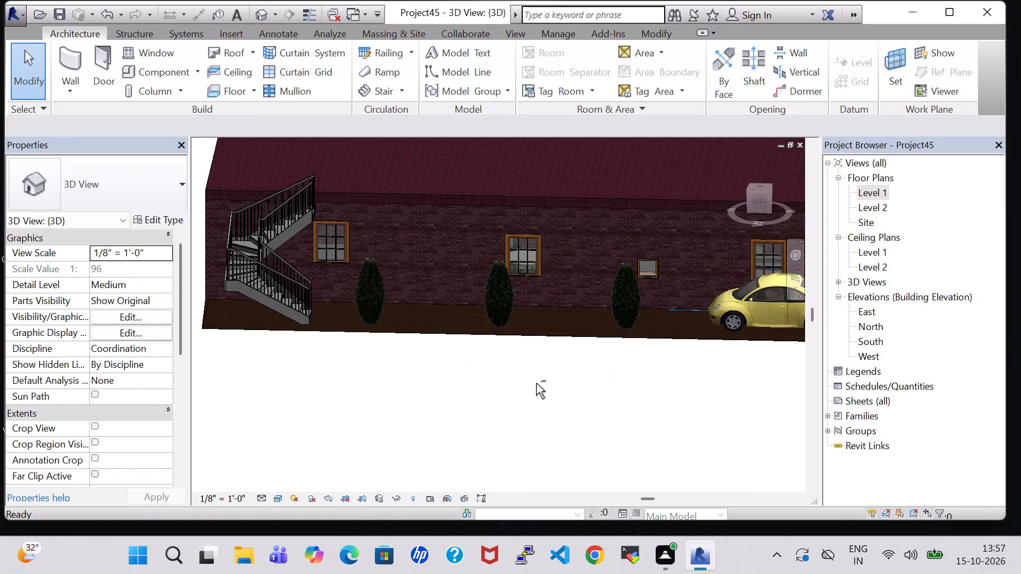
{"action": "middle_click_drag", "start_coordinate": [541, 383], "coordinate": [387, 367], "text": "shift"}
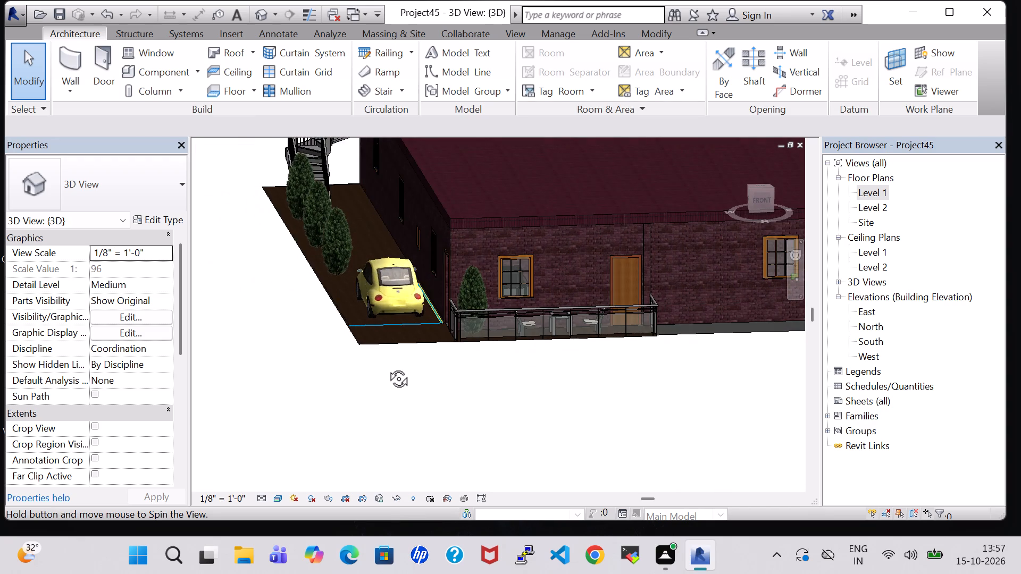
{"action": "middle_click_drag", "start_coordinate": [387, 367], "coordinate": [369, 367], "text": "shift"}
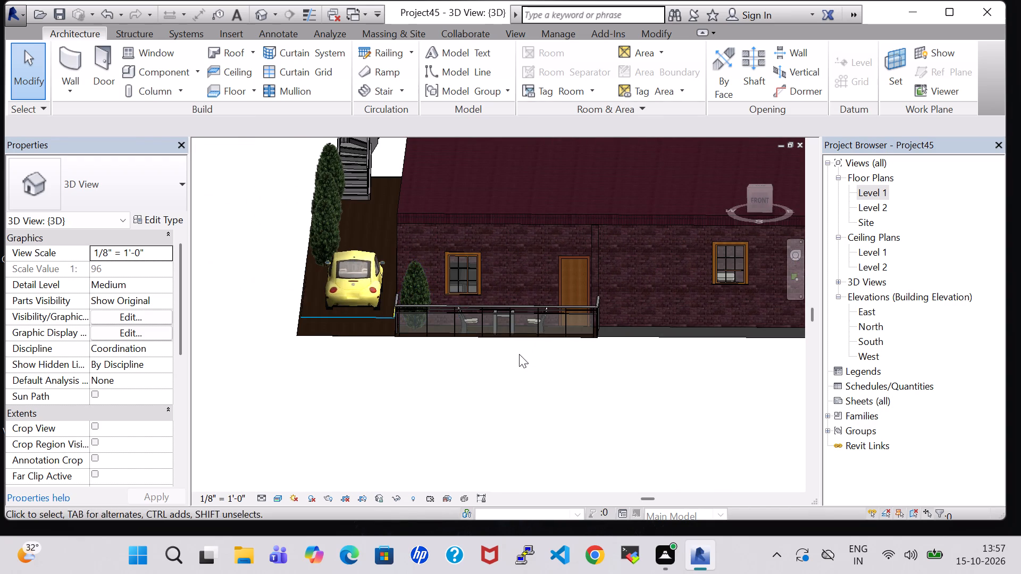
{"action": "middle_click_drag", "start_coordinate": [519, 354], "coordinate": [506, 422]}
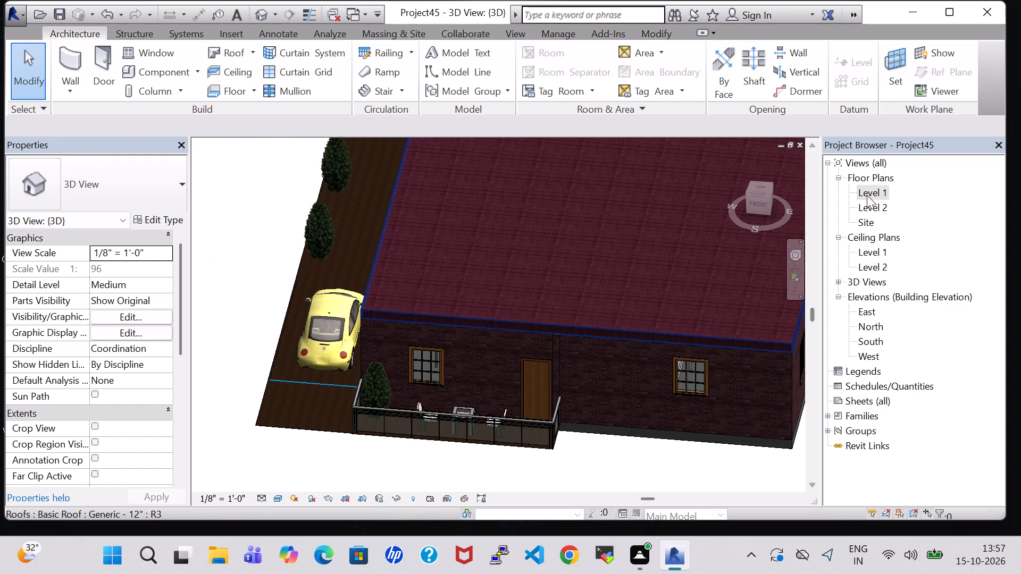
{"action": "double_click", "coordinate": [873, 188]}
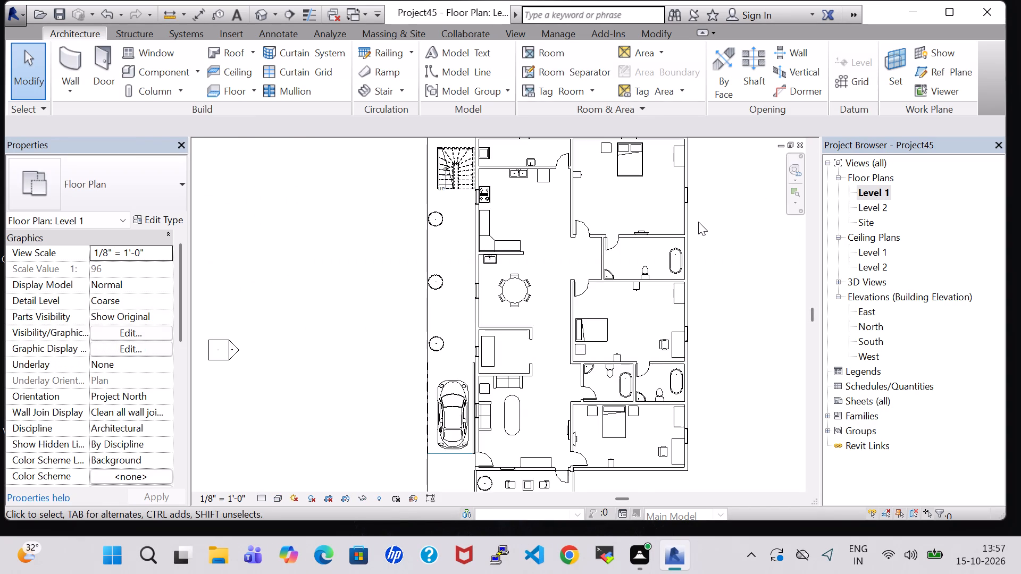
{"action": "scroll", "coordinate": [698, 222], "scroll_direction": "down", "scroll_amount": 2}
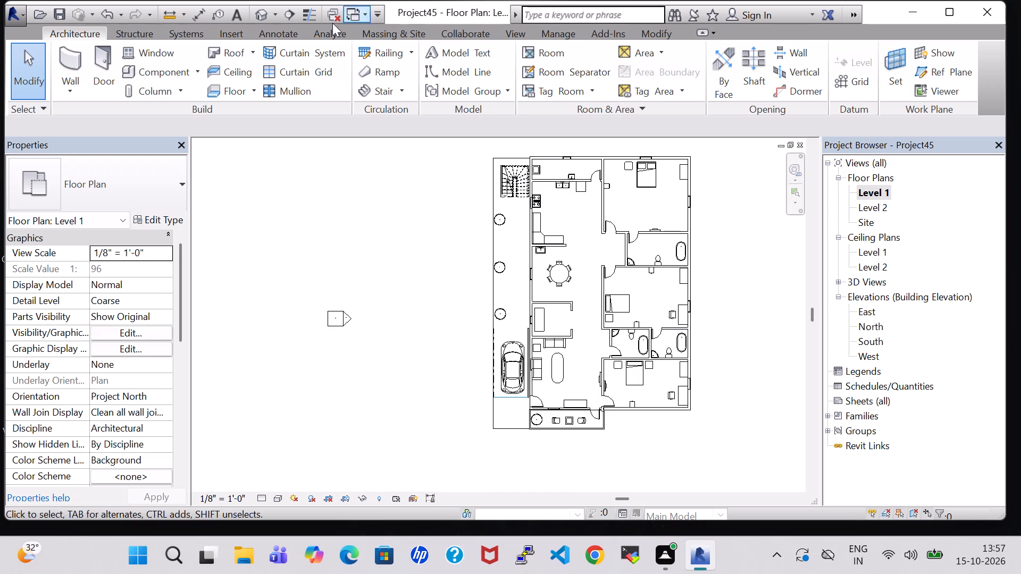
In the 3D view, delete the flat brick roof over the house.
{"action": "left_click", "coordinate": [261, 4]}
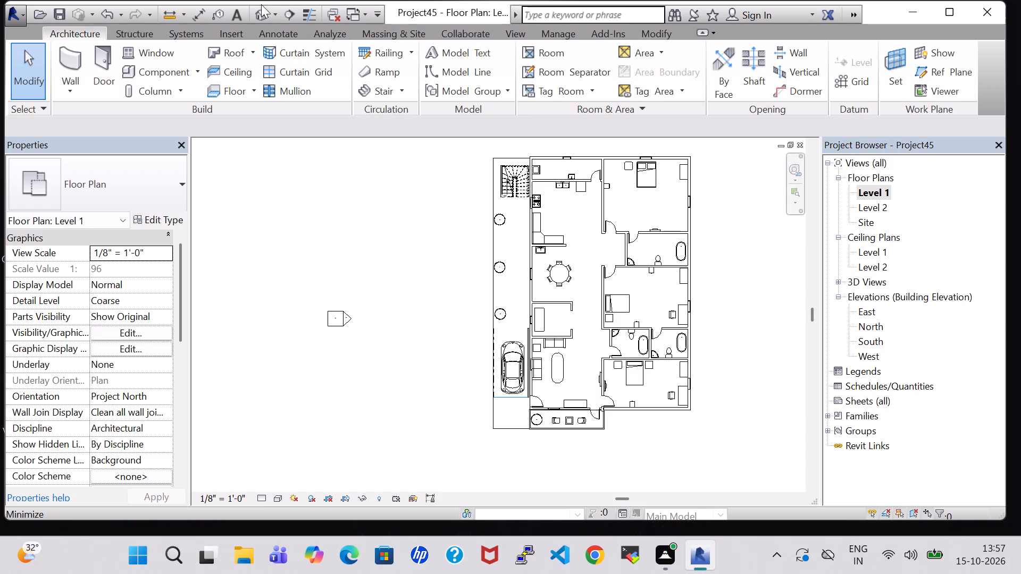
{"action": "left_click", "coordinate": [262, 11]}
{"action": "left_click", "coordinate": [481, 322]}
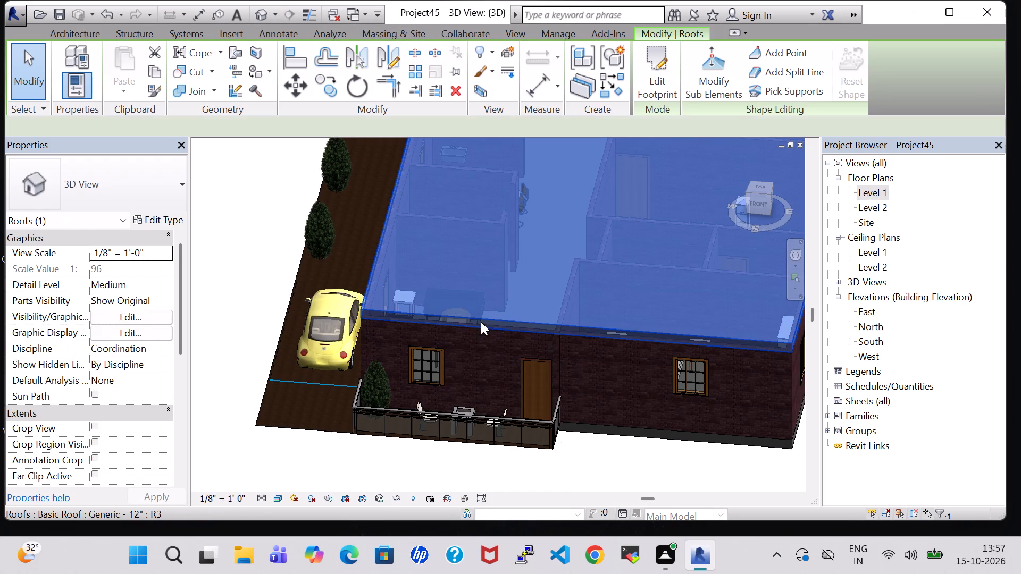
{"action": "key", "text": "Delete"}
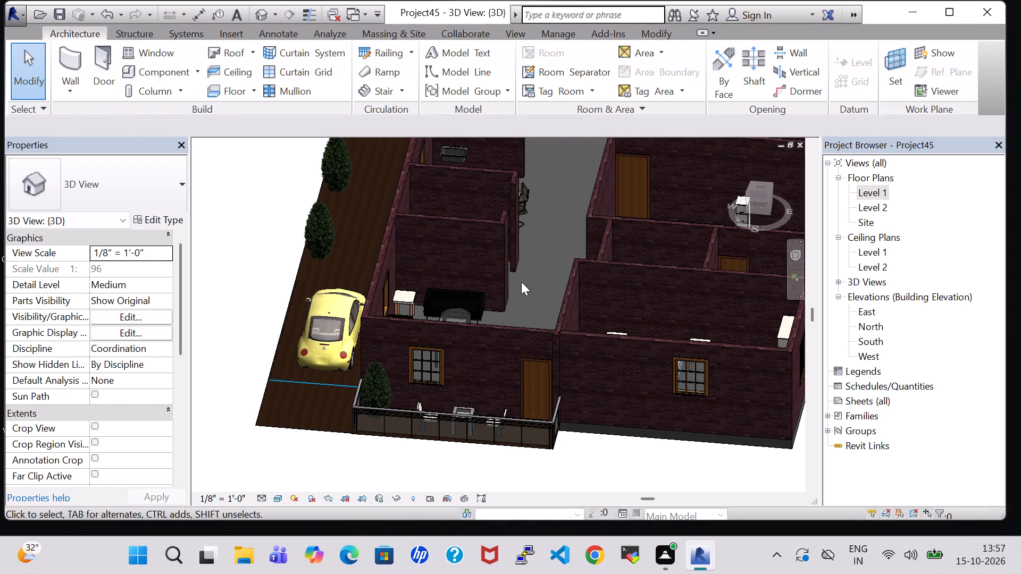
Examine the furnished interior from above, covering the living area, bedrooms, bathrooms and front porch.
{"action": "middle_click_drag", "start_coordinate": [523, 273], "coordinate": [517, 383], "text": "shift"}
{"action": "middle_click_drag", "start_coordinate": [517, 378], "coordinate": [549, 202]}
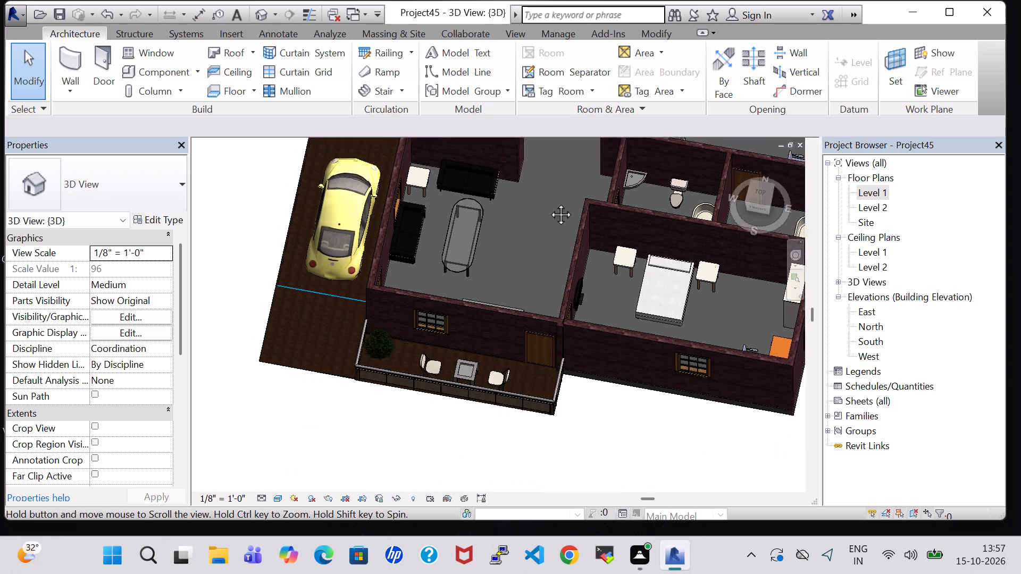
{"action": "middle_click_drag", "start_coordinate": [549, 202], "coordinate": [551, 196]}
{"action": "scroll", "coordinate": [592, 402], "scroll_direction": "down", "scroll_amount": 1}
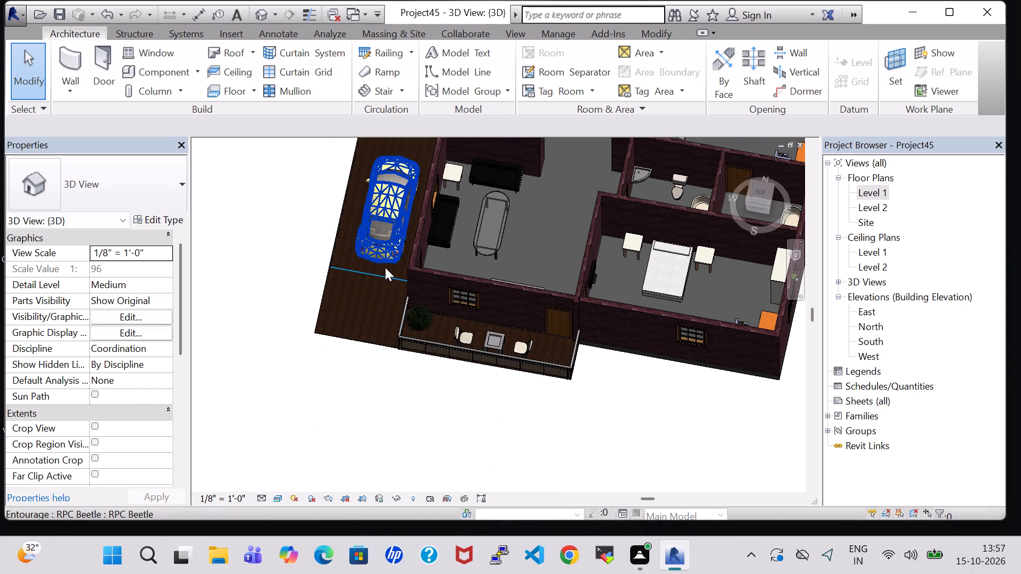
{"action": "middle_click_drag", "start_coordinate": [542, 240], "coordinate": [540, 349], "text": "shift"}
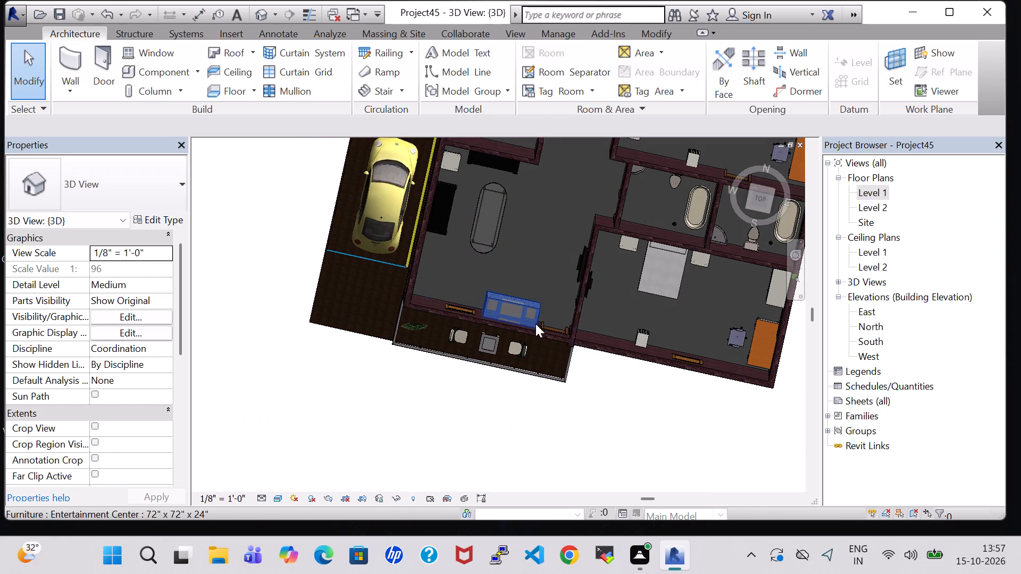
{"action": "middle_click_drag", "start_coordinate": [513, 267], "coordinate": [575, 164], "text": "shift"}
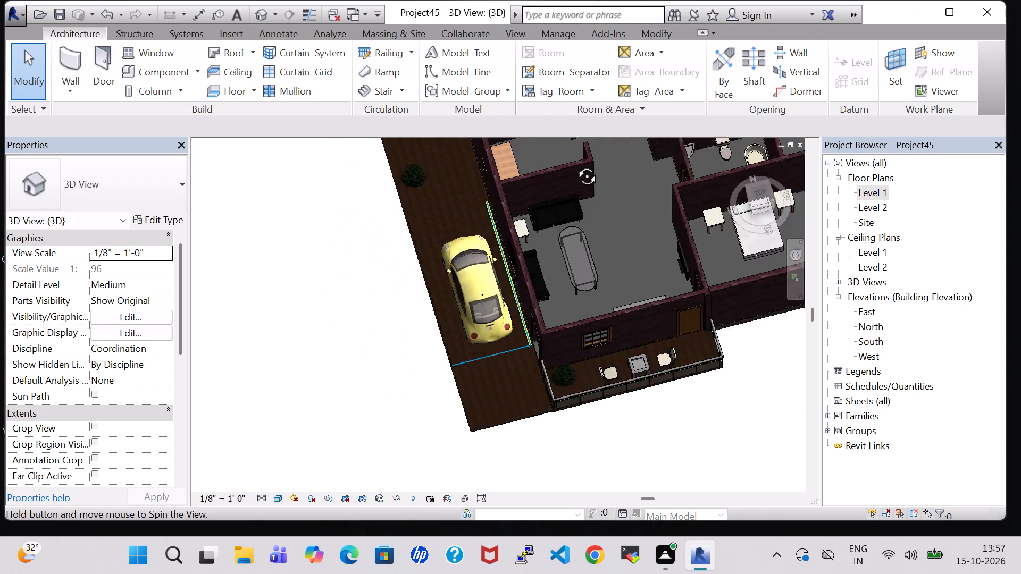
{"action": "middle_click_drag", "start_coordinate": [575, 164], "coordinate": [582, 237], "text": "shift"}
{"action": "middle_click_drag", "start_coordinate": [640, 221], "coordinate": [532, 274]}
{"action": "middle_click_drag", "start_coordinate": [532, 296], "coordinate": [544, 185], "text": "shift"}
{"action": "scroll", "coordinate": [544, 218], "scroll_direction": "up", "scroll_amount": 1}
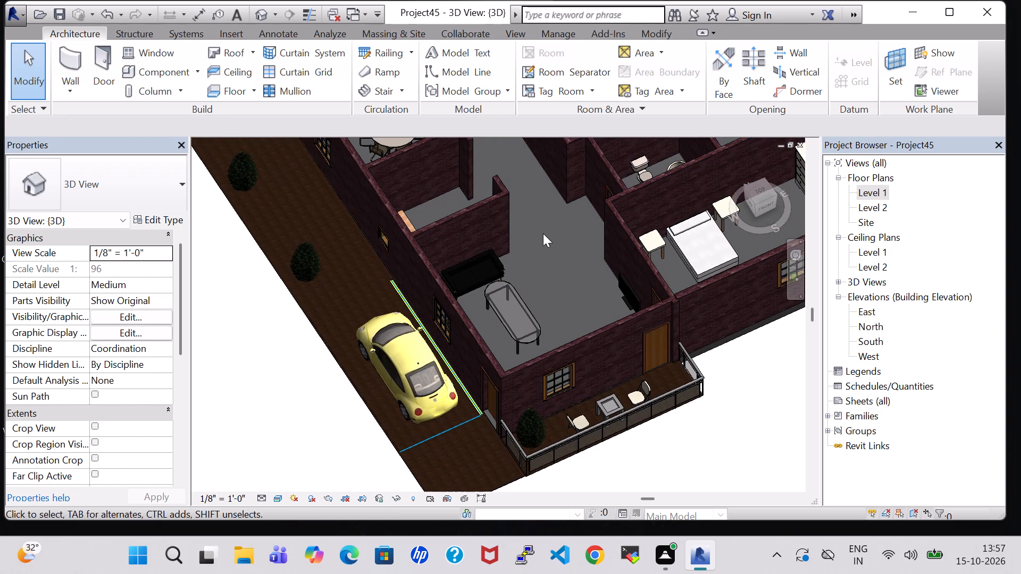
{"action": "middle_click_drag", "start_coordinate": [543, 233], "coordinate": [484, 367], "text": "shift"}
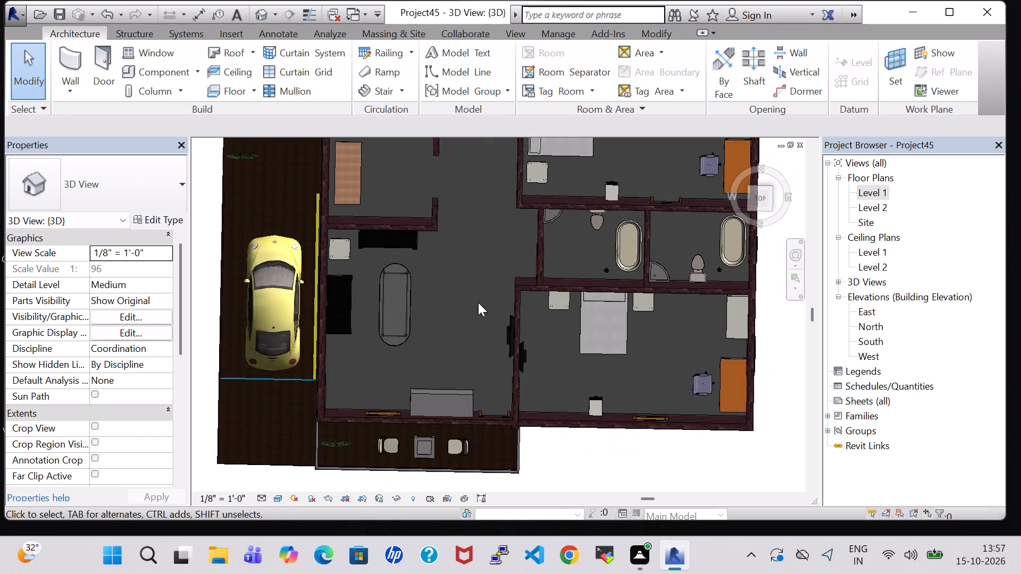
{"action": "middle_click_drag", "start_coordinate": [433, 301], "coordinate": [483, 211], "text": "shift"}
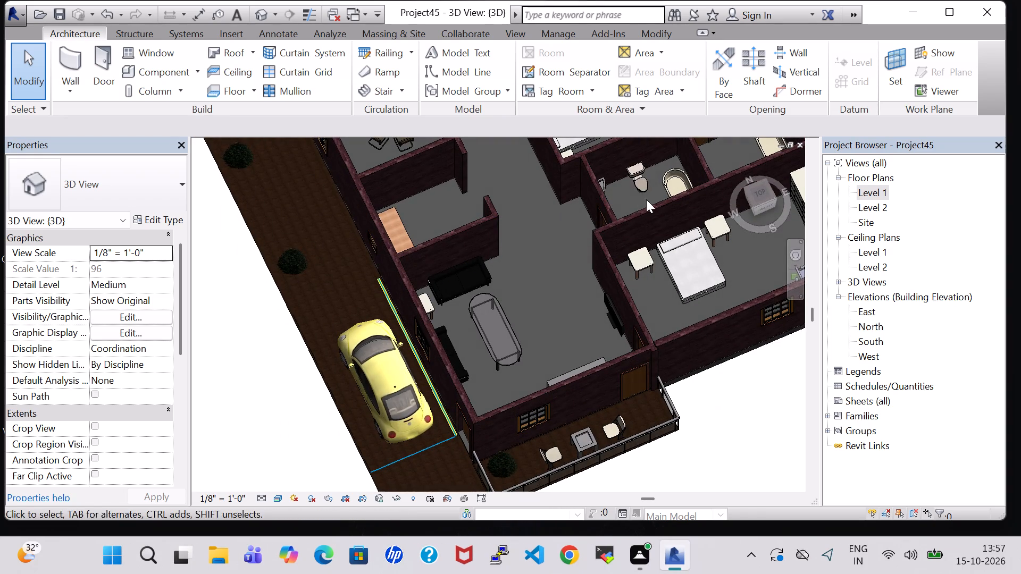
{"action": "middle_click_drag", "start_coordinate": [575, 293], "coordinate": [544, 321]}
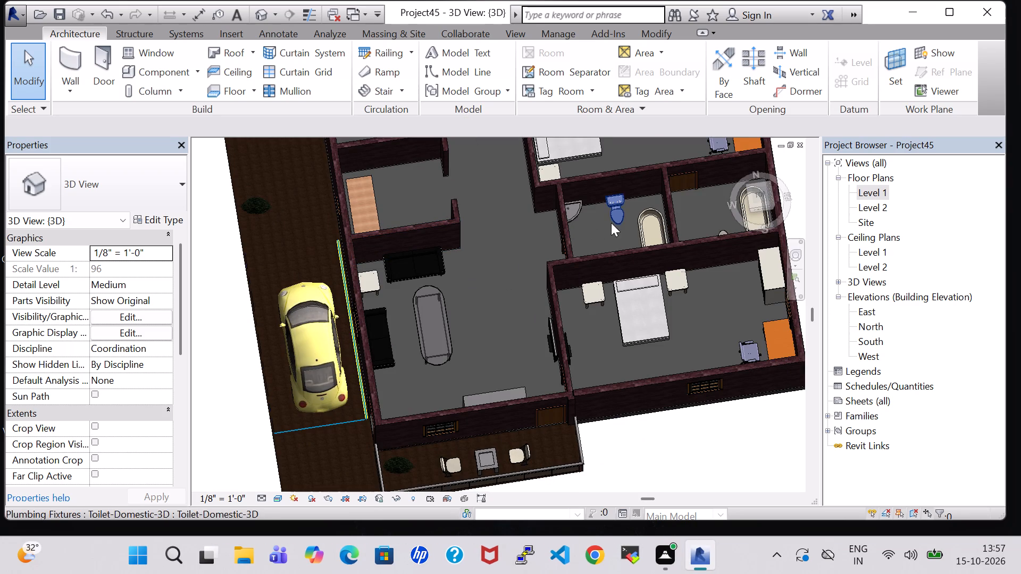
{"action": "middle_click_drag", "start_coordinate": [611, 218], "coordinate": [522, 249]}
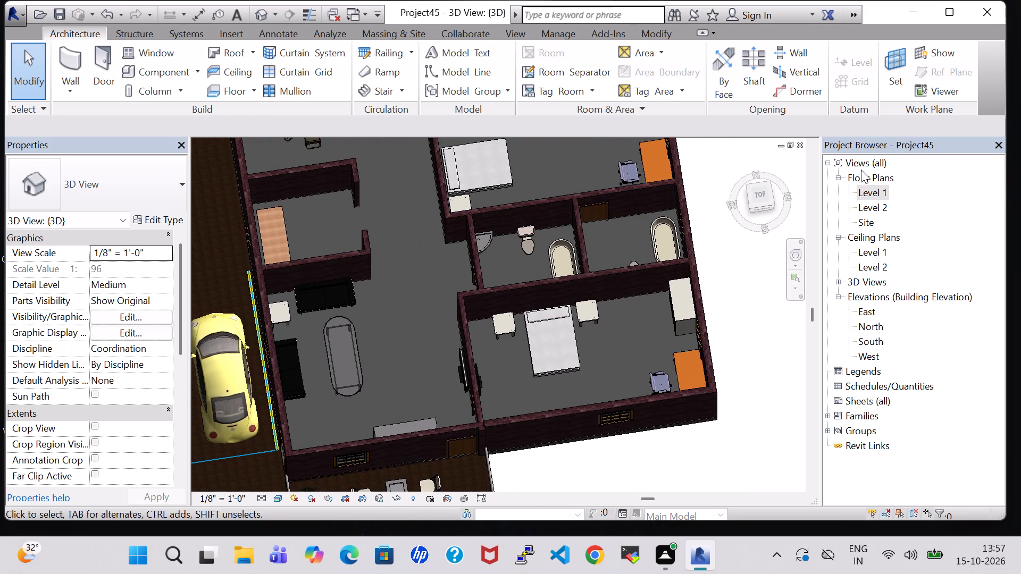
In the Level 1 floor plan, place tagged rooms in the utility room behind the kitchen, the north bedroom, the kitchen and the dining area.
{"action": "double_click", "coordinate": [872, 193]}
{"action": "scroll", "coordinate": [633, 224], "scroll_direction": "down", "scroll_amount": 1}
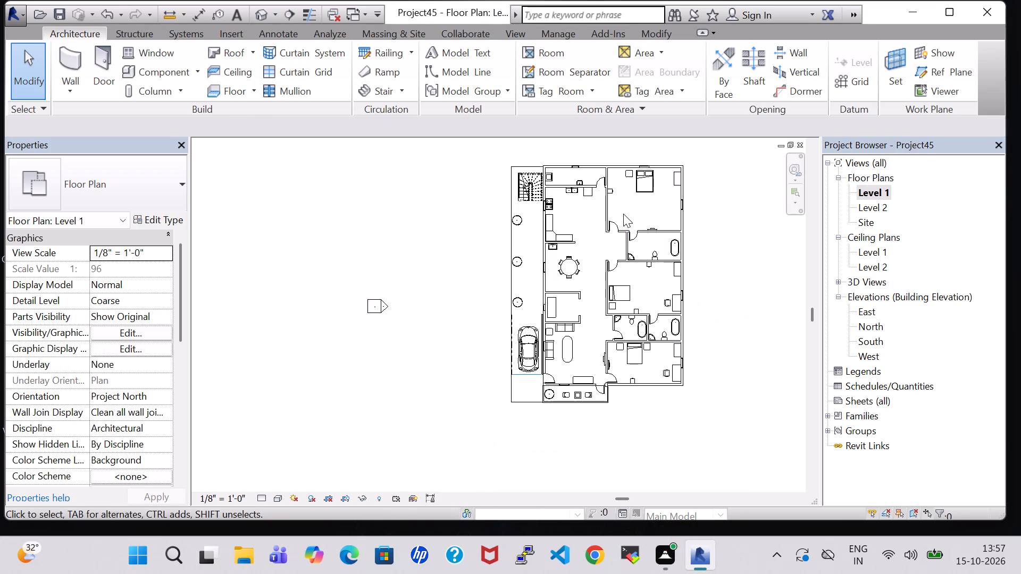
{"action": "scroll", "coordinate": [623, 214], "scroll_direction": "up", "scroll_amount": 1}
{"action": "left_click", "coordinate": [542, 50]}
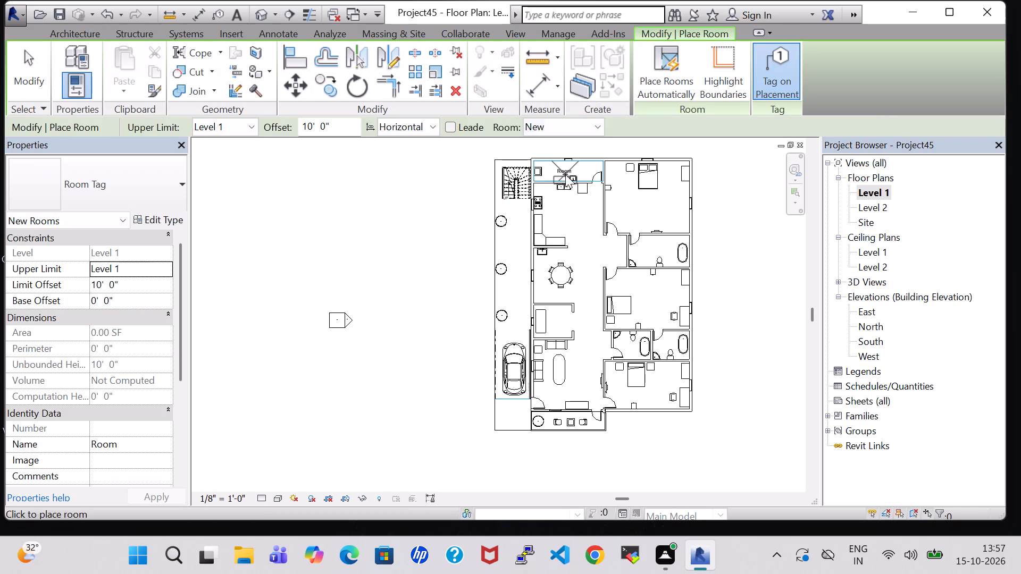
{"action": "left_click", "coordinate": [565, 173]}
{"action": "left_click", "coordinate": [645, 190]}
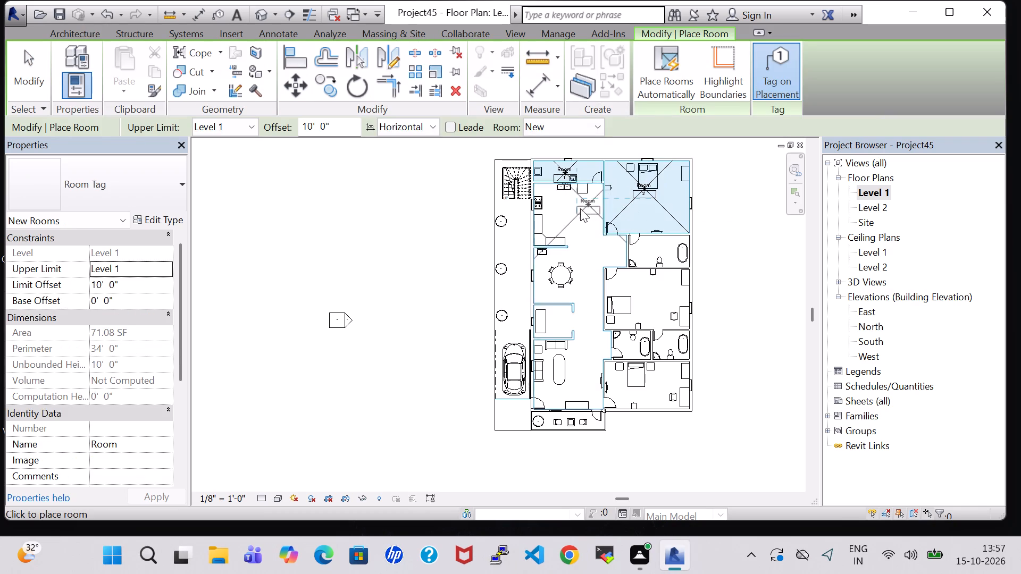
{"action": "left_click", "coordinate": [573, 210]}
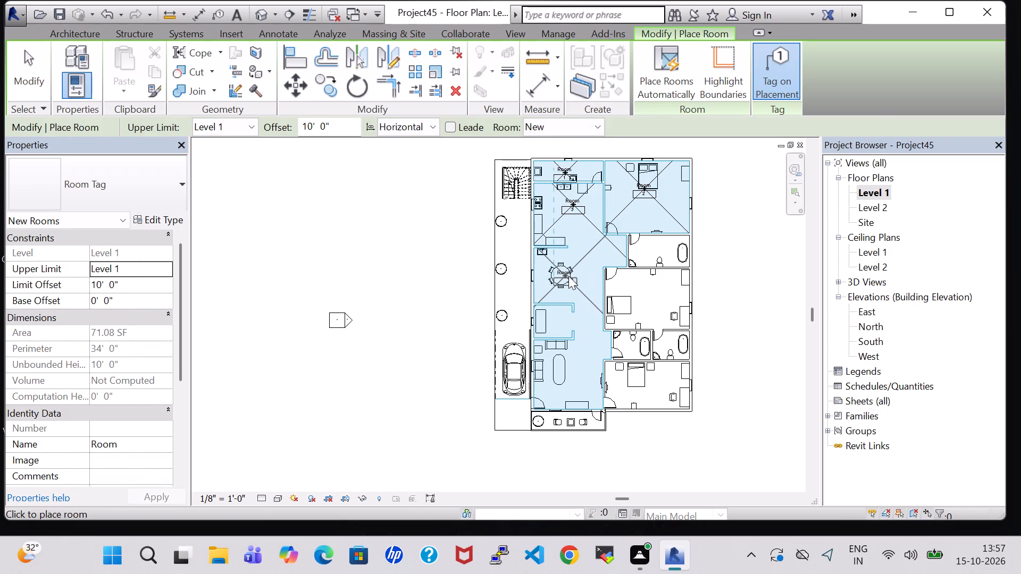
{"action": "left_click", "coordinate": [568, 276]}
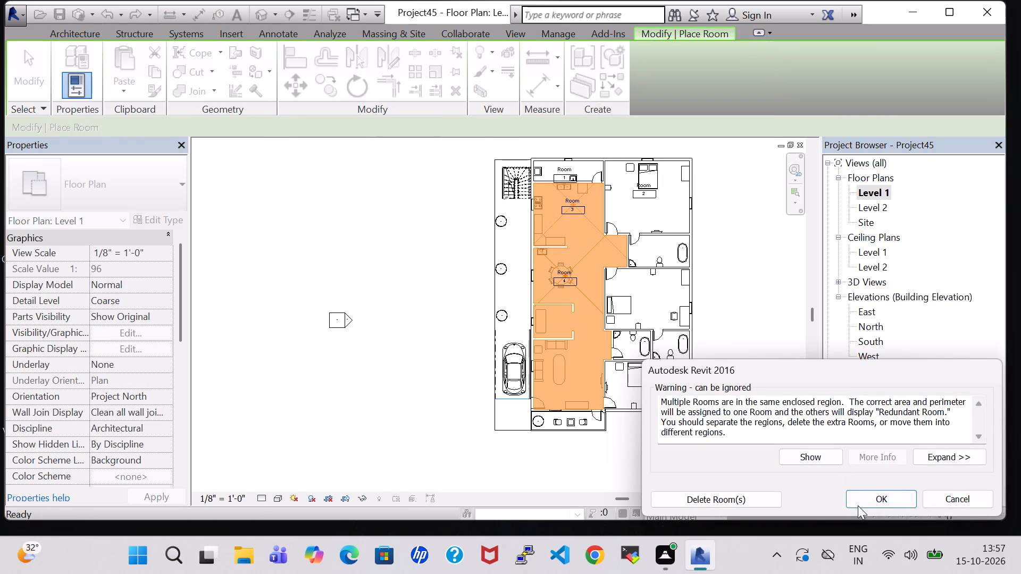
{"action": "left_click", "coordinate": [861, 500]}
Place tagged rooms in the three bathrooms and the two remaining bedrooms along the east side of the house.
{"action": "left_click", "coordinate": [658, 243]}
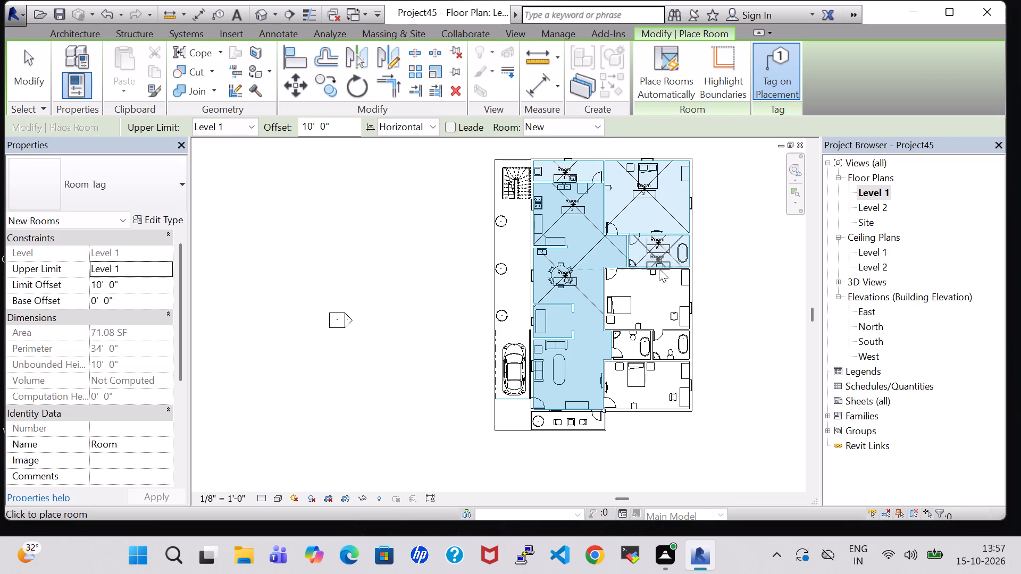
{"action": "left_click", "coordinate": [649, 300]}
{"action": "left_click", "coordinate": [633, 340]}
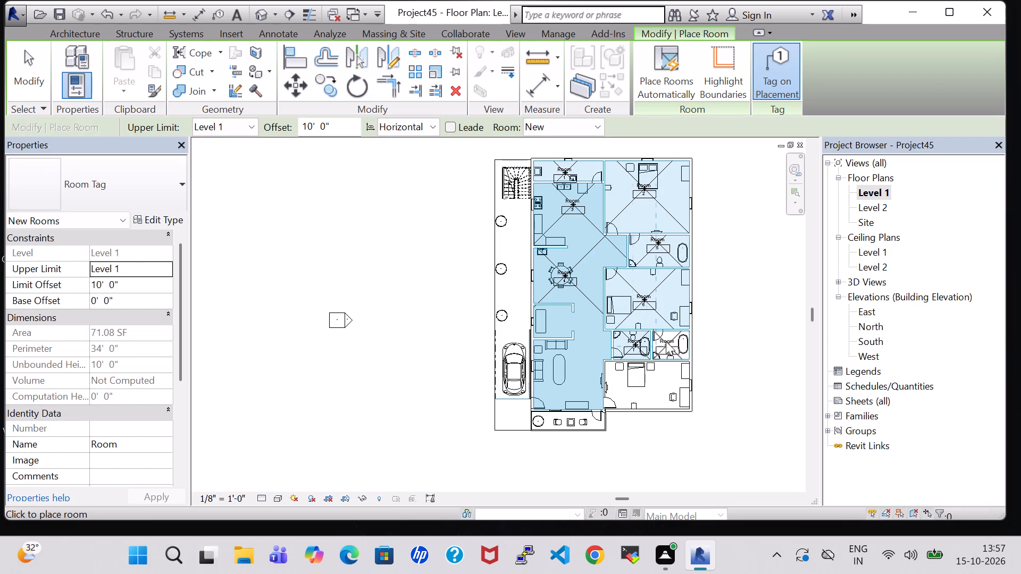
{"action": "left_click", "coordinate": [667, 341]}
{"action": "left_click", "coordinate": [654, 376]}
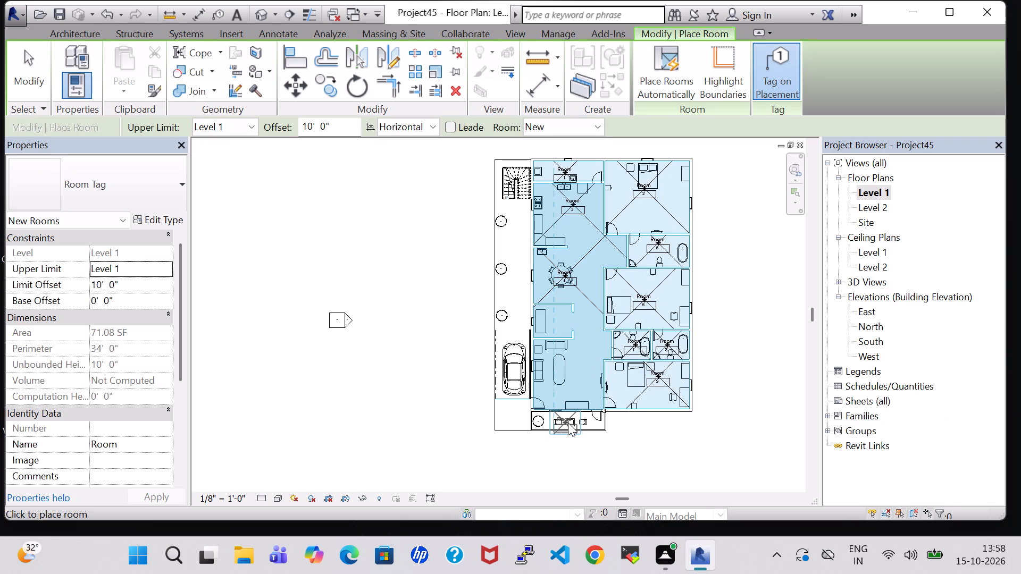
Place tagged rooms on the front porch, in the living area, in the small partitioned space beside it, and at the parked car.
{"action": "left_click", "coordinate": [568, 423]}
{"action": "left_click", "coordinate": [569, 371]}
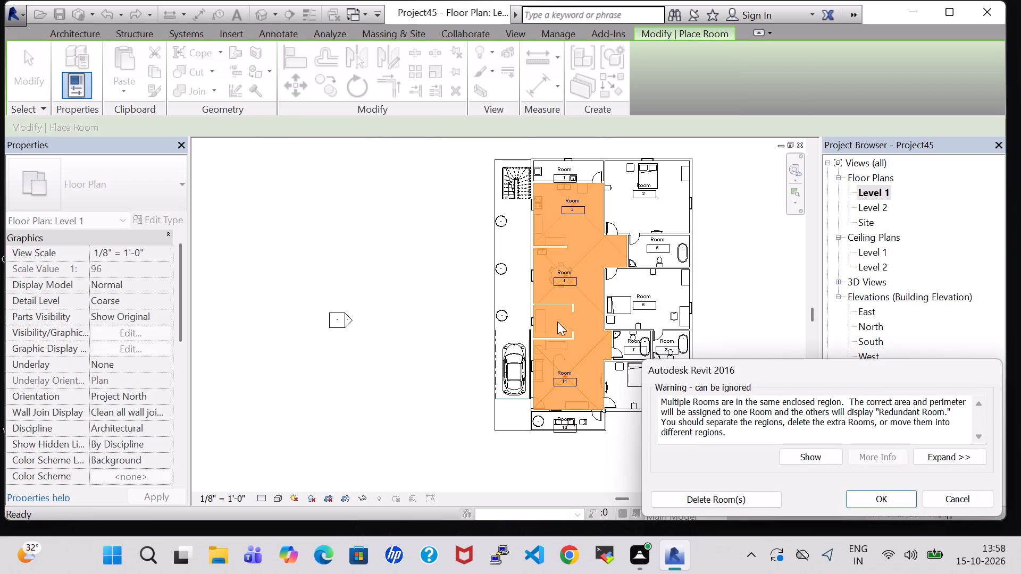
{"action": "left_click", "coordinate": [873, 495]}
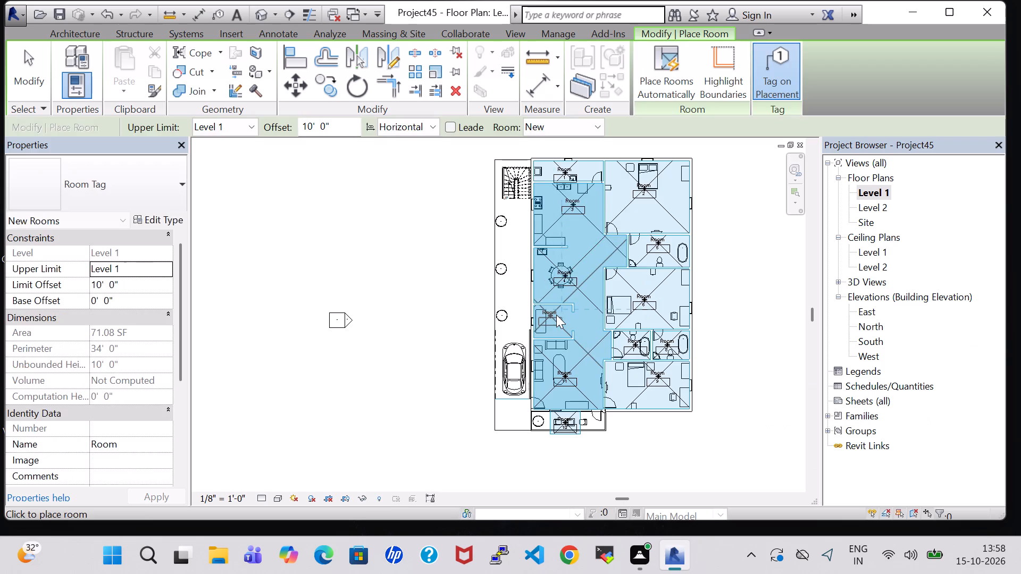
{"action": "left_click", "coordinate": [556, 315]}
{"action": "left_click", "coordinate": [894, 494]}
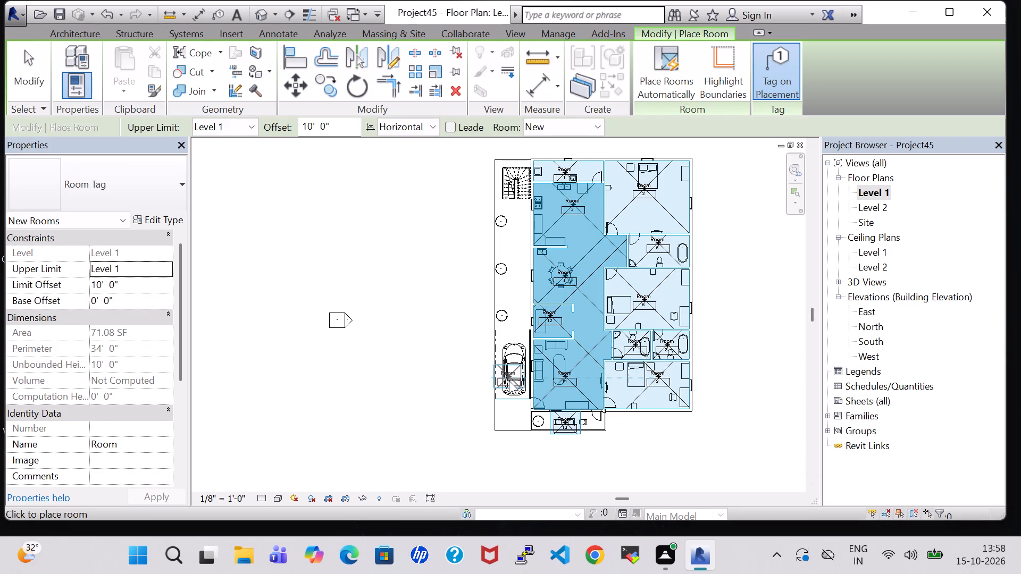
{"action": "left_click", "coordinate": [509, 381]}
{"action": "left_click", "coordinate": [999, 442]}
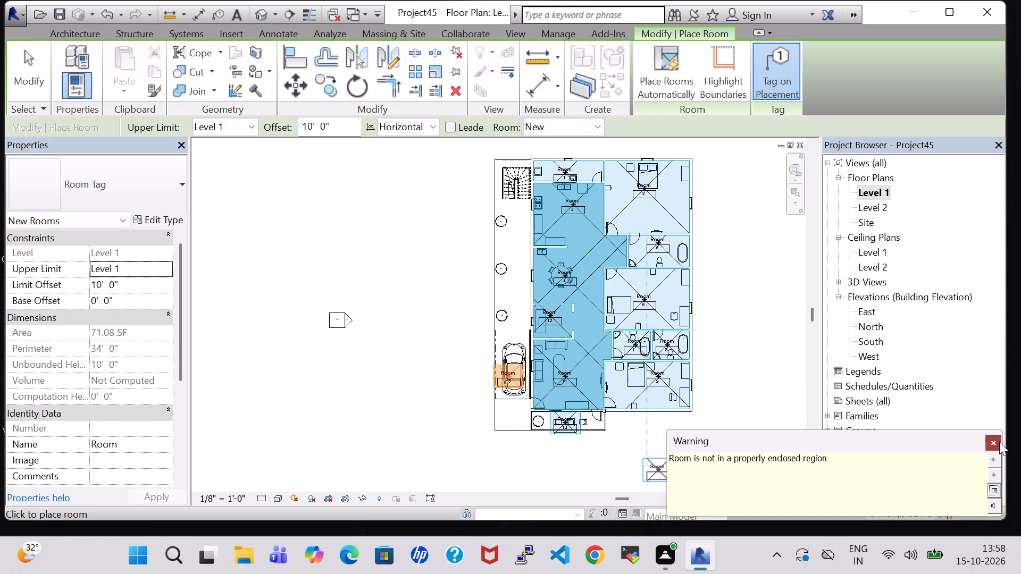
{"action": "key", "text": "Escape"}
{"action": "key", "text": "Escape"}
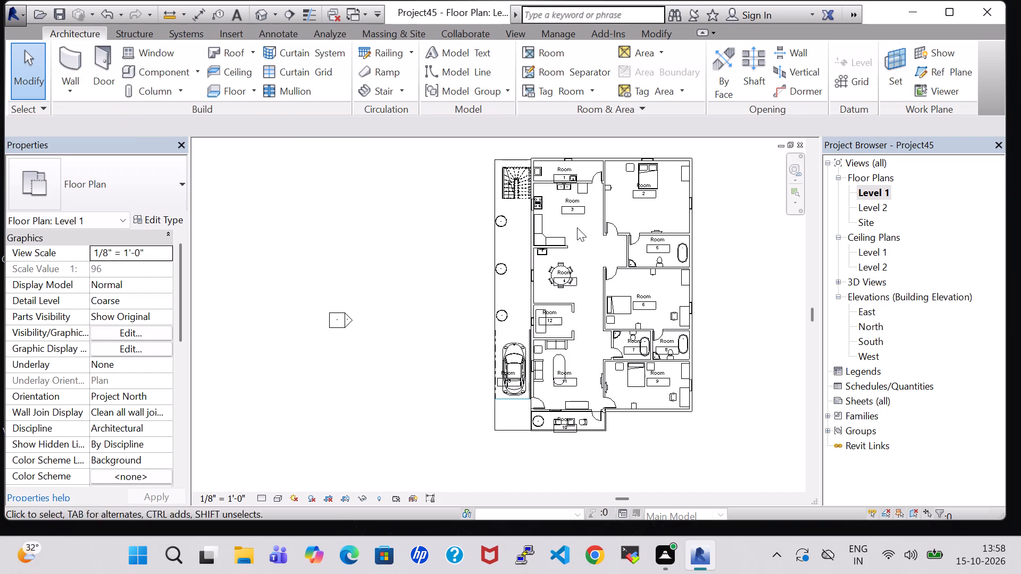
Turn off Show Room Number in the Room Tag type properties so the tags carry only room names.
{"action": "left_click", "coordinate": [574, 204]}
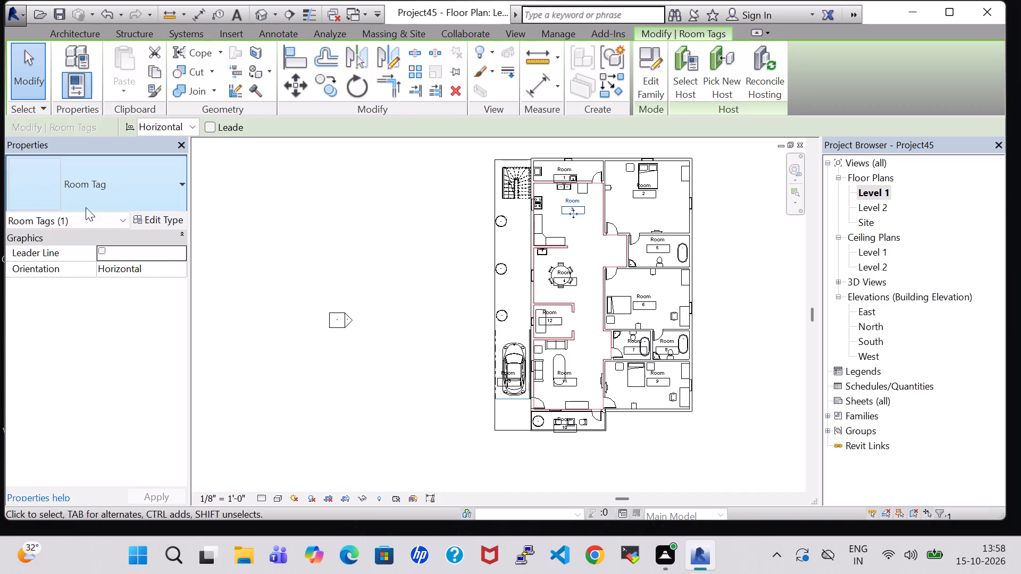
{"action": "left_click", "coordinate": [137, 223]}
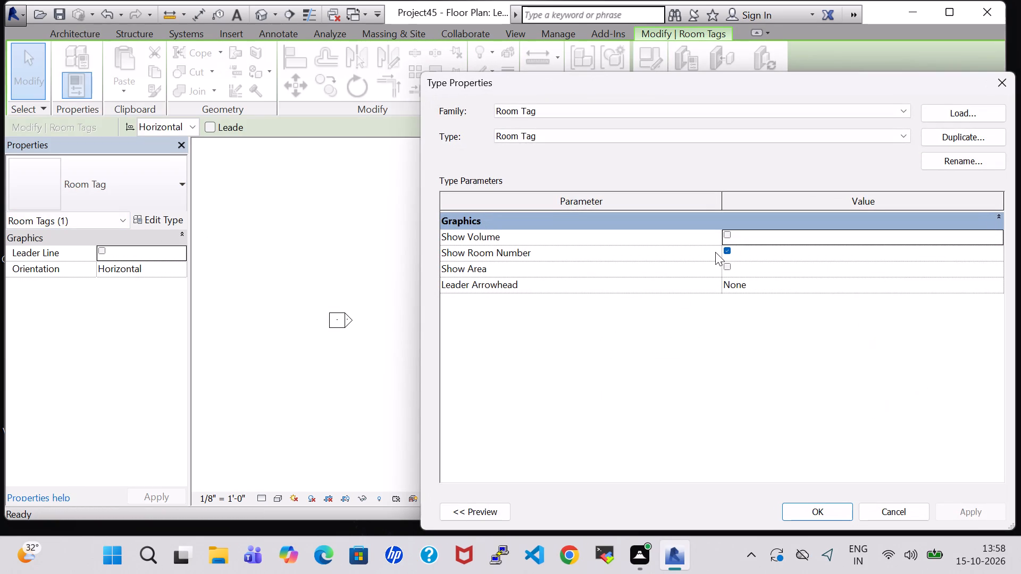
{"action": "left_click", "coordinate": [724, 248]}
{"action": "left_click", "coordinate": [814, 508]}
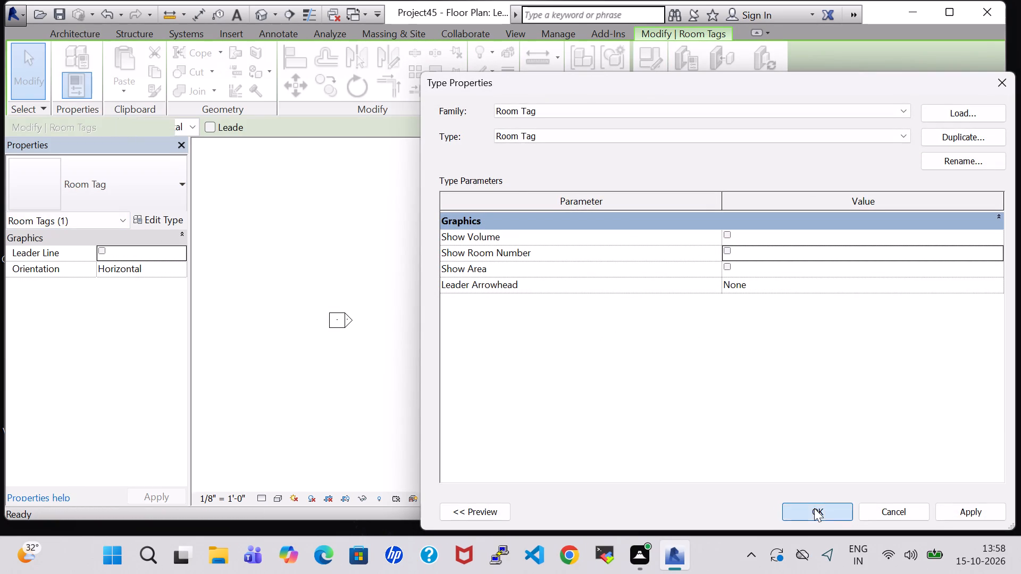
{"action": "left_click", "coordinate": [730, 290]}
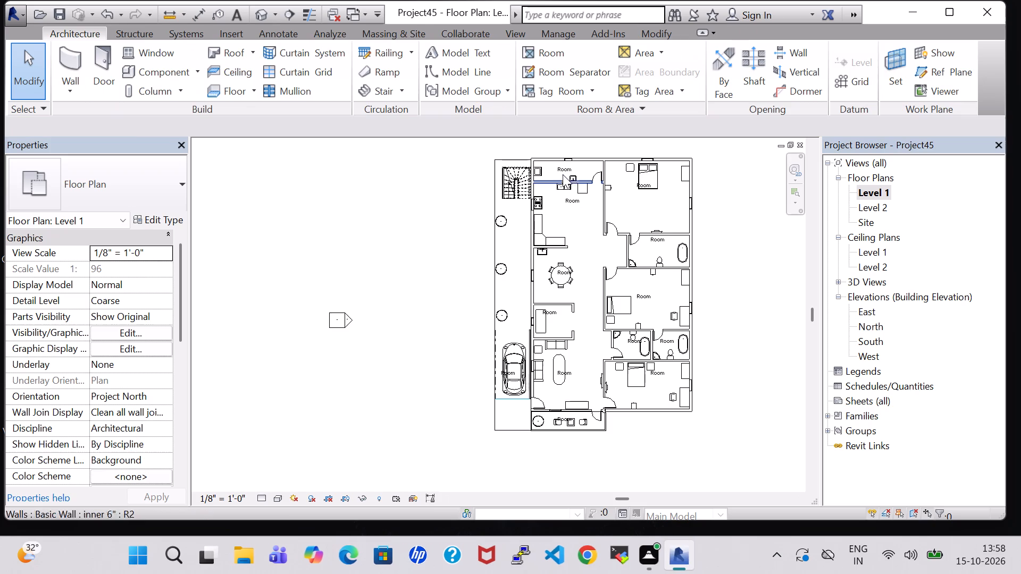
Rename the room behind the kitchen as UTILITY through its room tag.
{"action": "double_click", "coordinate": [563, 170]}
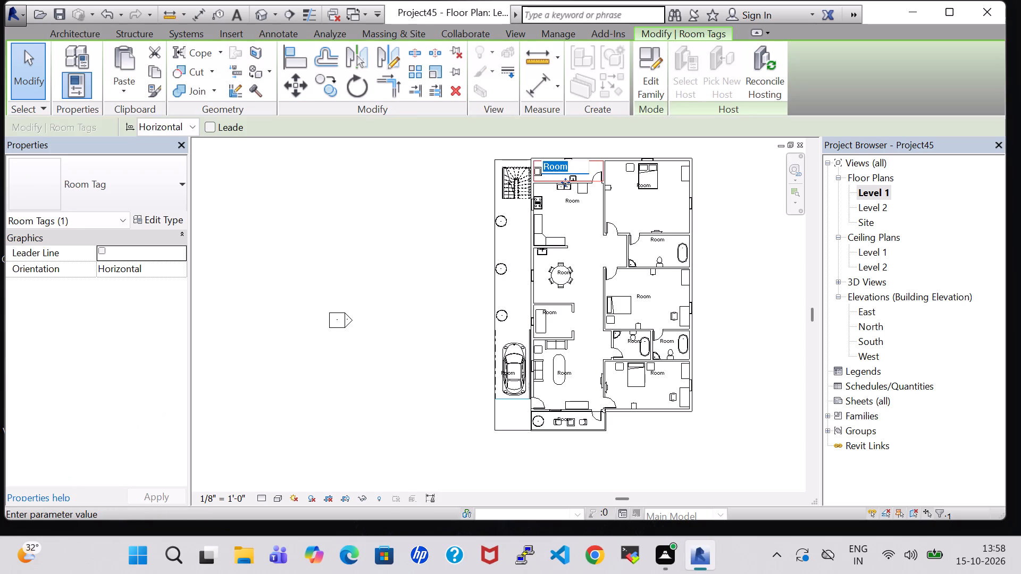
{"action": "key", "text": "BackSpace"}
{"action": "type", "text": "UTILITY"}
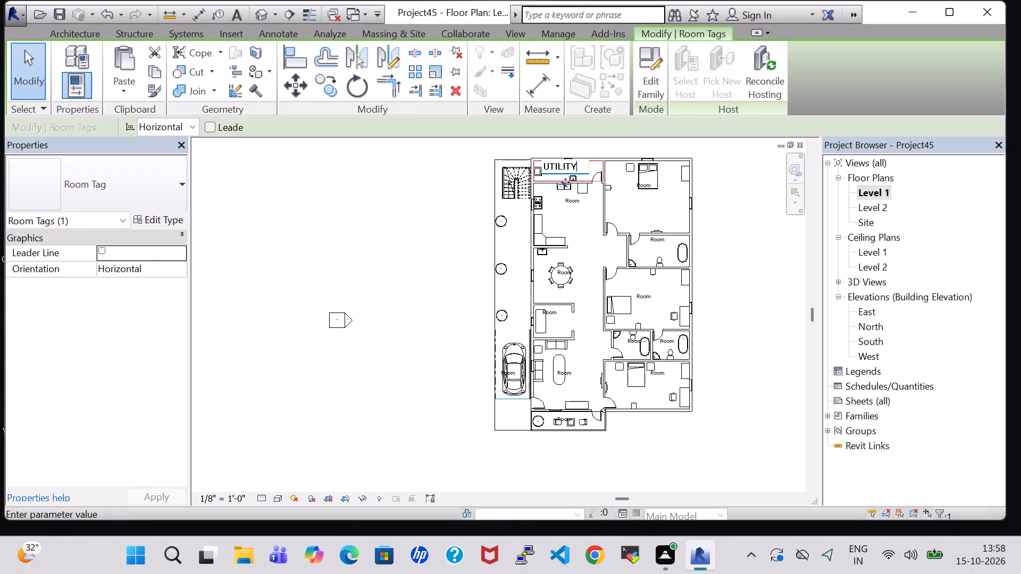
{"action": "key", "text": "Return"}
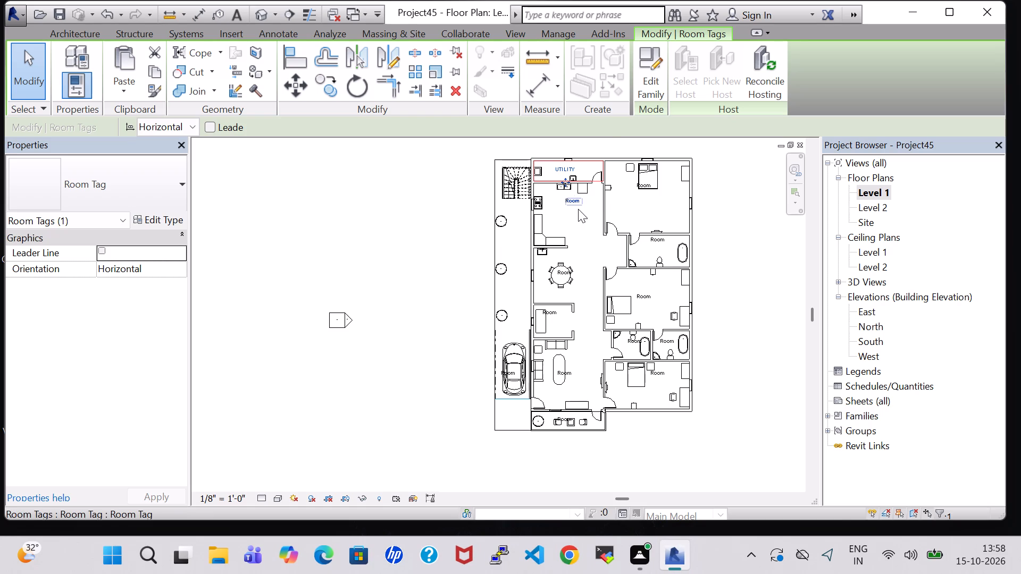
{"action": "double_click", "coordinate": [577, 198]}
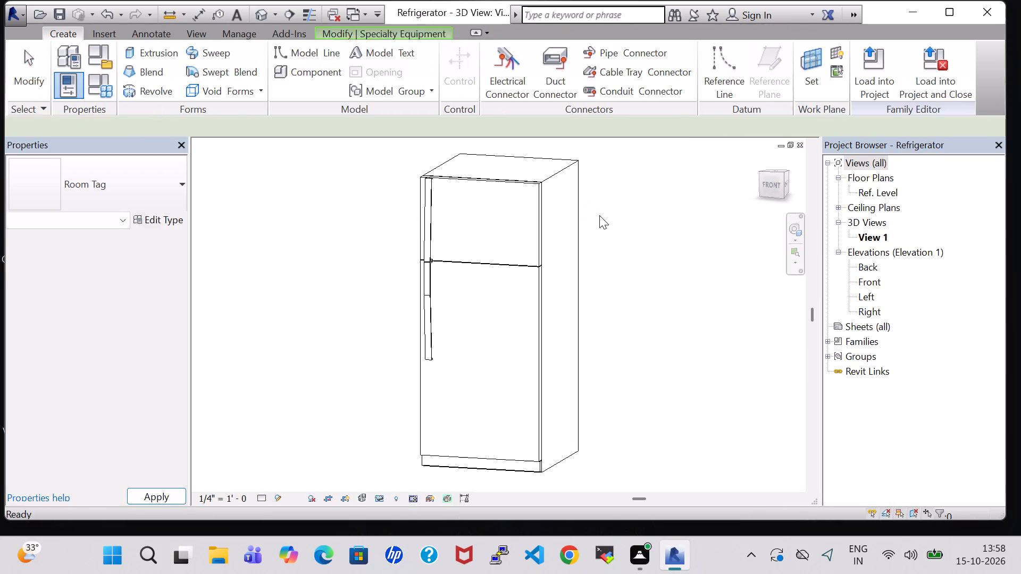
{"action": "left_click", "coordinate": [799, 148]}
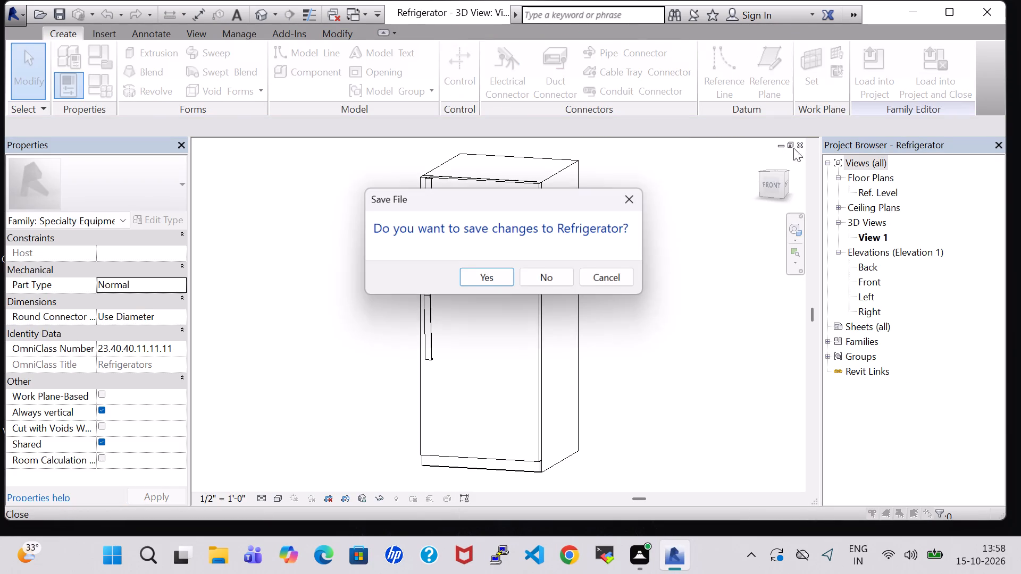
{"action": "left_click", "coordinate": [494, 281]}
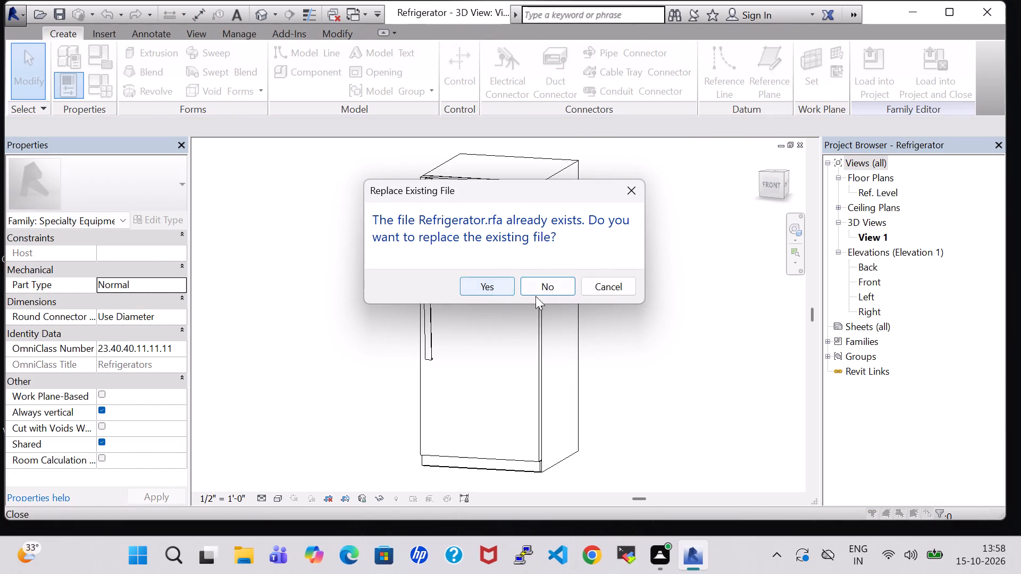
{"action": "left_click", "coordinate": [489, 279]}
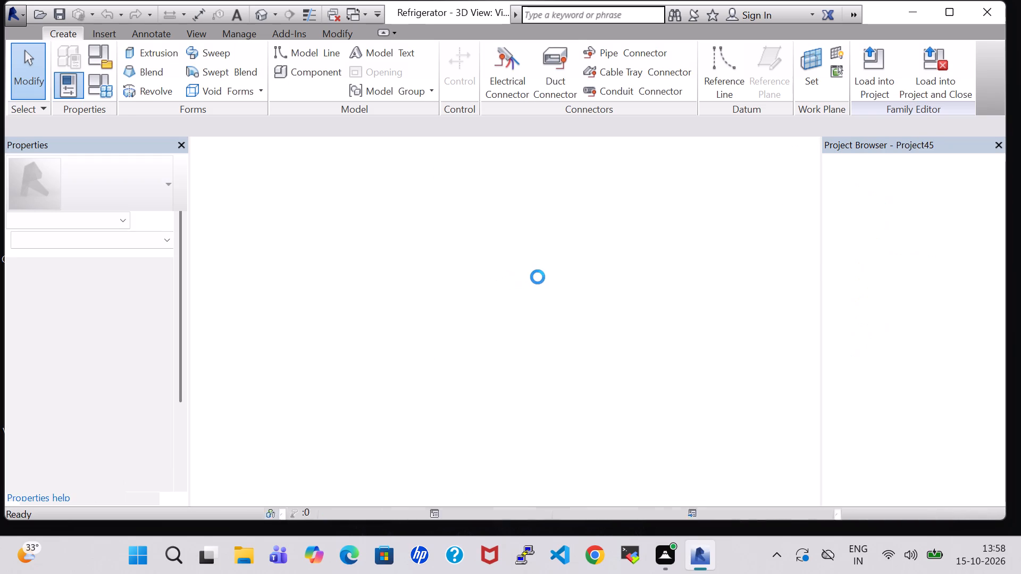
Rename the kitchen room as KICHEN through its room tag.
{"action": "double_click", "coordinate": [573, 203]}
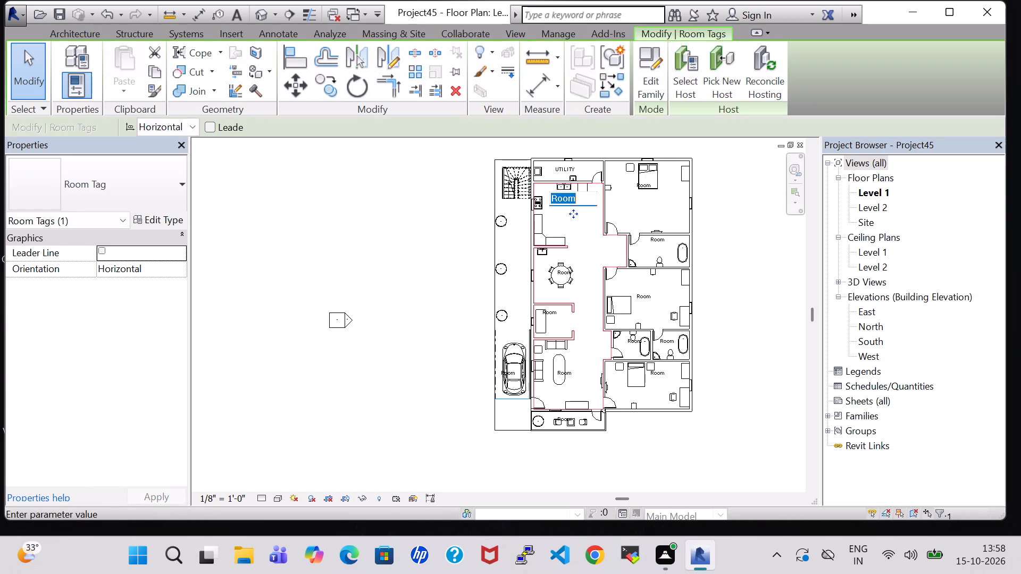
{"action": "left_click", "coordinate": [582, 201]}
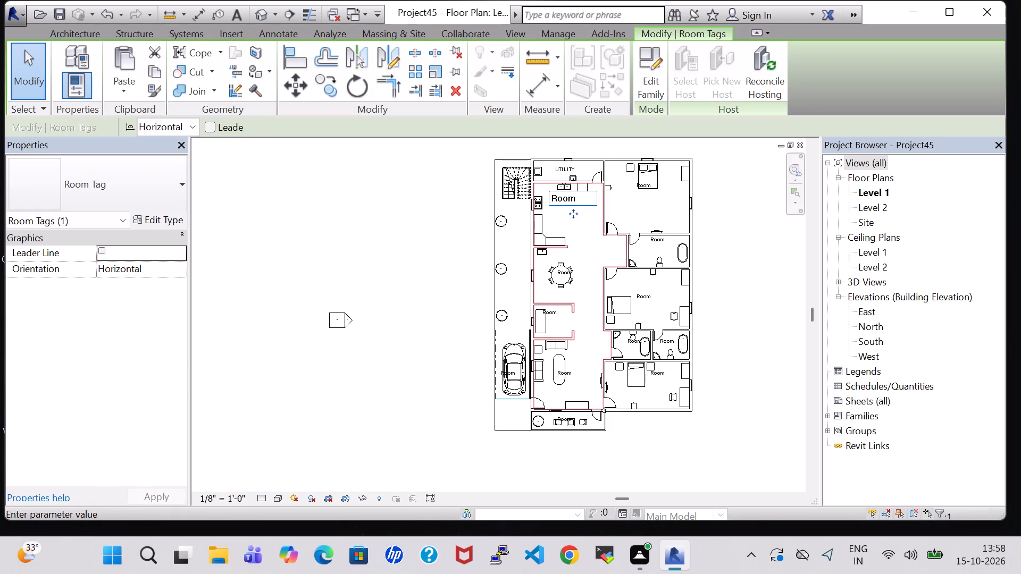
{"action": "key", "text": "BackSpace"}
{"action": "key", "text": "BackSpace"}
{"action": "key", "text": "BackSpace"}
{"action": "key", "text": "BackSpace"}
{"action": "type", "text": "KI"}
{"action": "type", "text": "CHEN"}
{"action": "key", "text": "Return"}
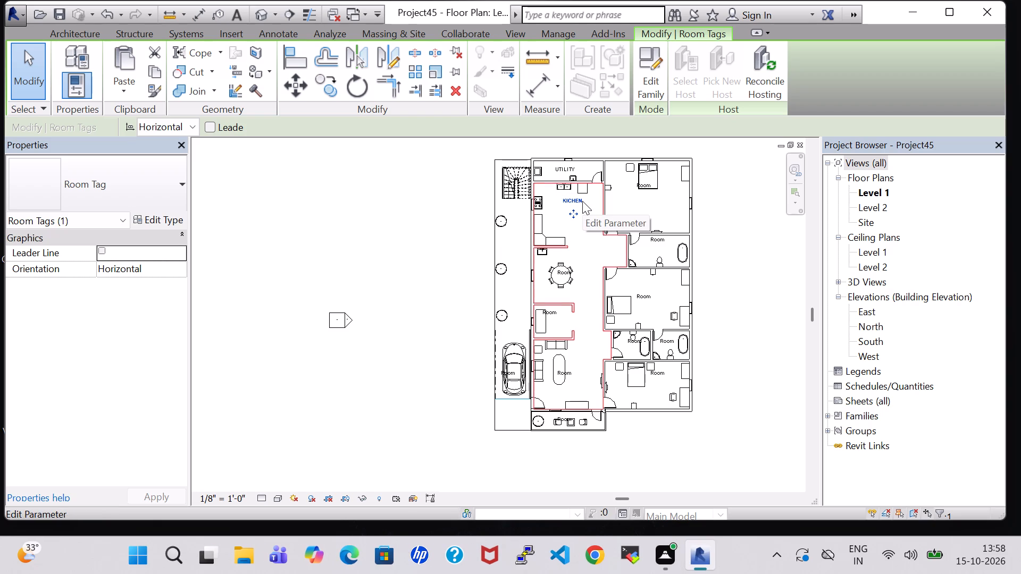
Nudge the kitchen's room tag a few increments south, toward the middle of the kitchen floor.
{"action": "key", "text": "Down"}
{"action": "key", "text": "Down"}
{"action": "key", "text": "Down"}
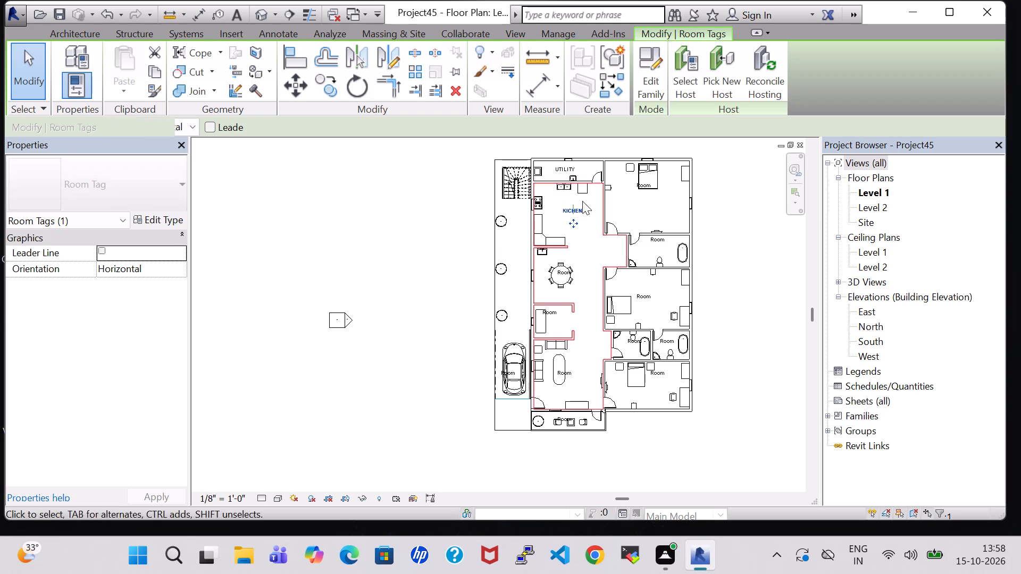
{"action": "key", "text": "Down"}
{"action": "key", "text": "Down"}
Rename the north bedroom as M.BED ROOM through its room tag.
{"action": "double_click", "coordinate": [647, 181]}
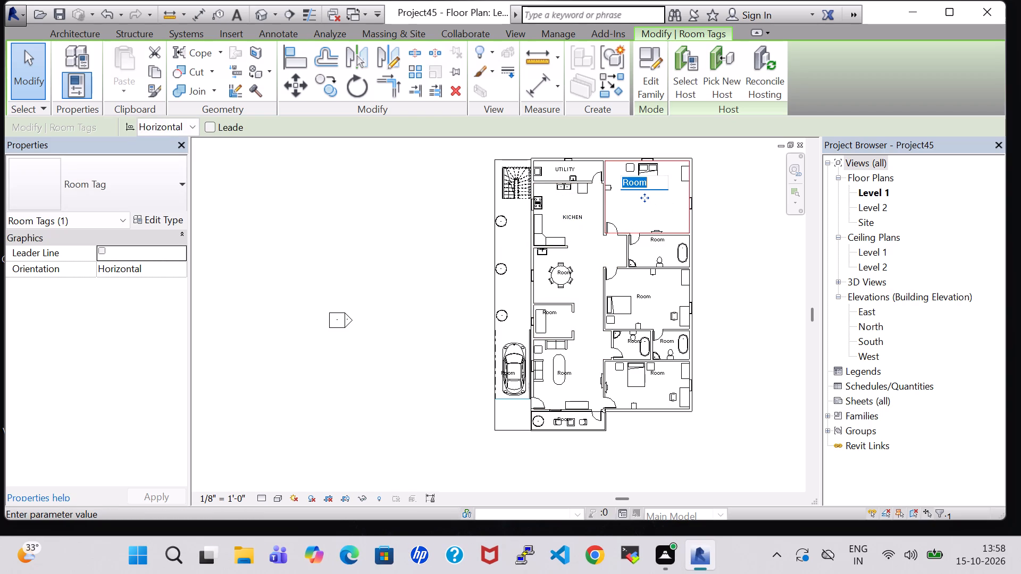
{"action": "key", "text": "BackSpace"}
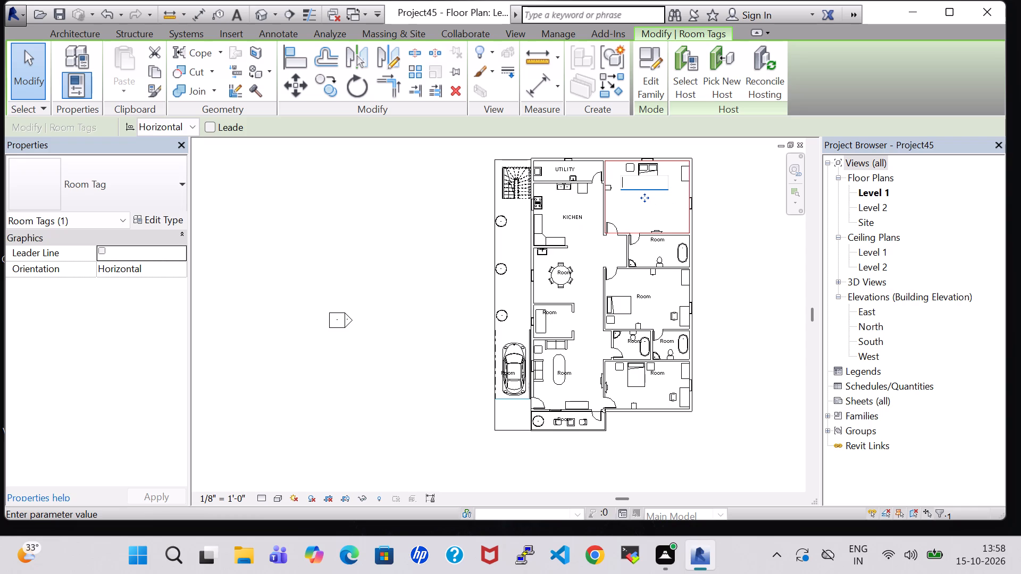
{"action": "type", "text": "M."}
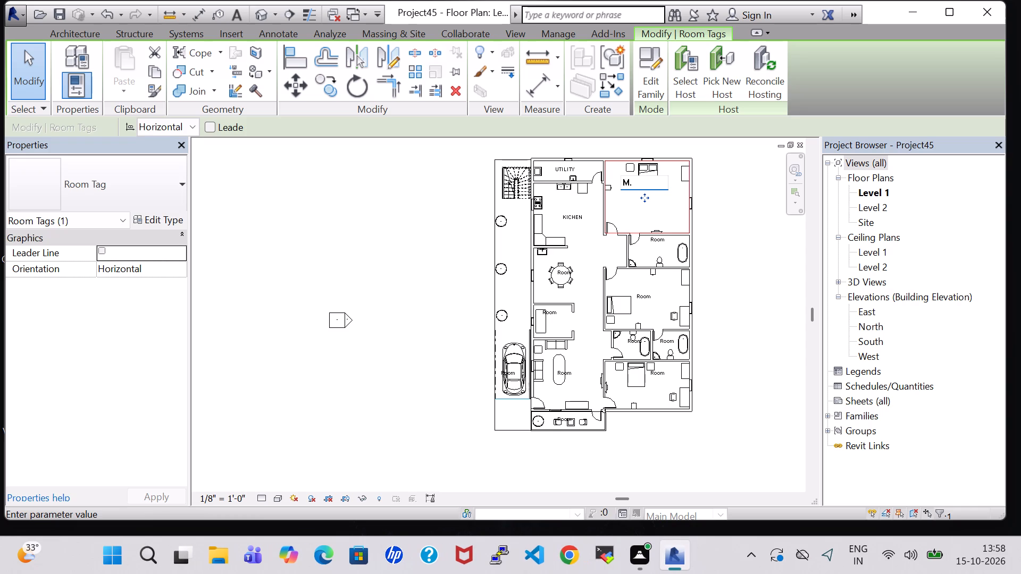
{"action": "type", "text": "BED ROOM"}
{"action": "key", "text": "Return"}
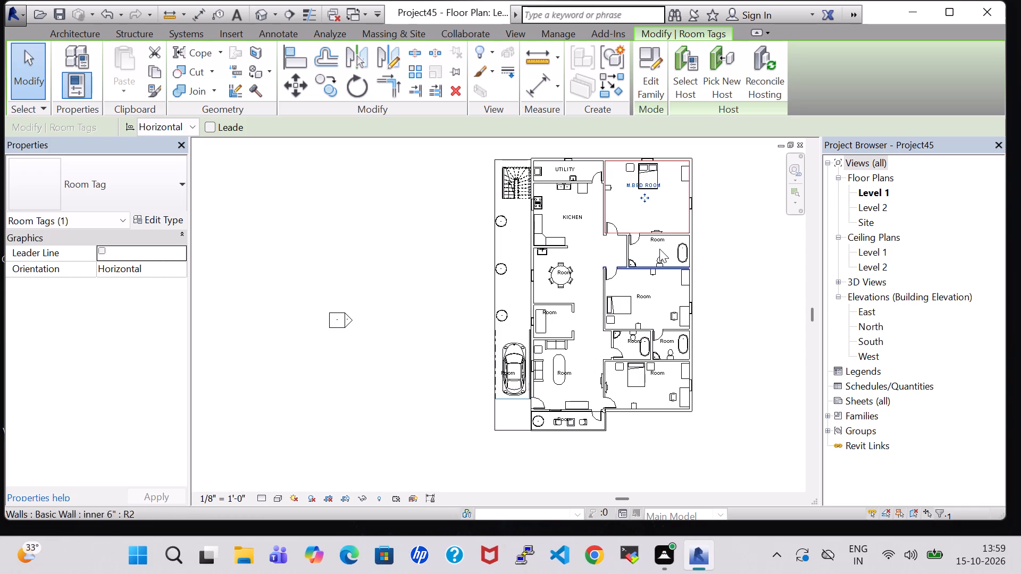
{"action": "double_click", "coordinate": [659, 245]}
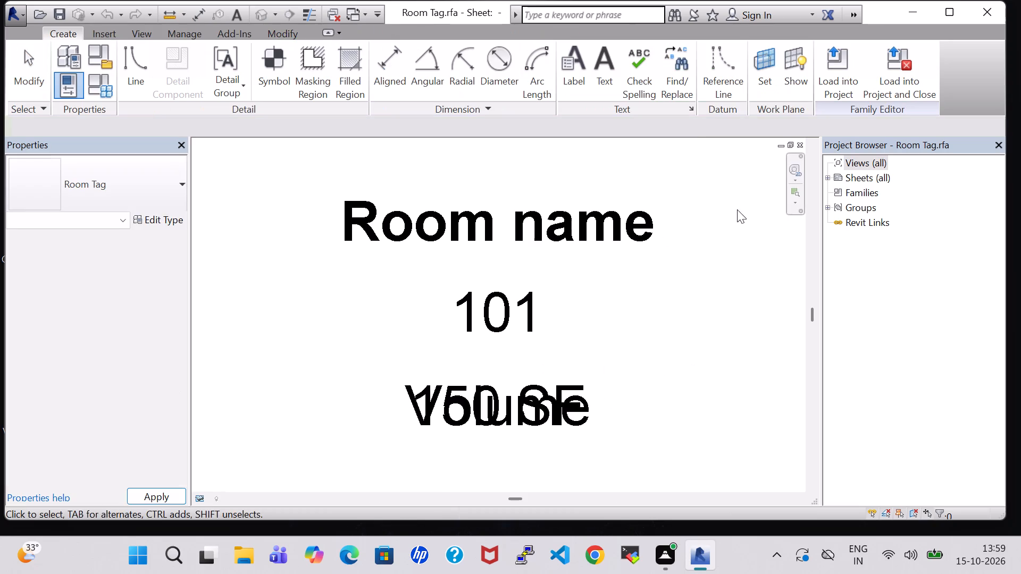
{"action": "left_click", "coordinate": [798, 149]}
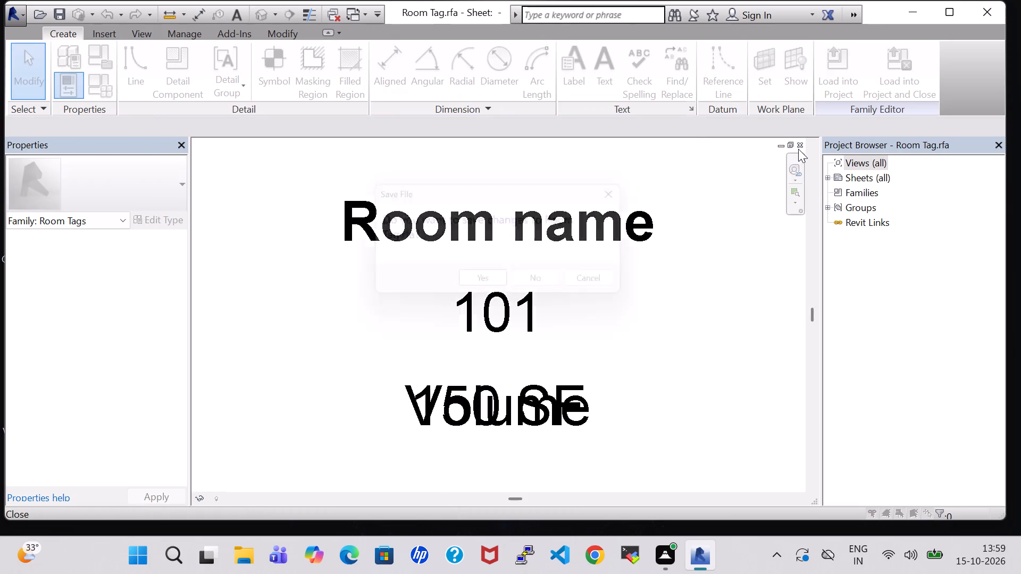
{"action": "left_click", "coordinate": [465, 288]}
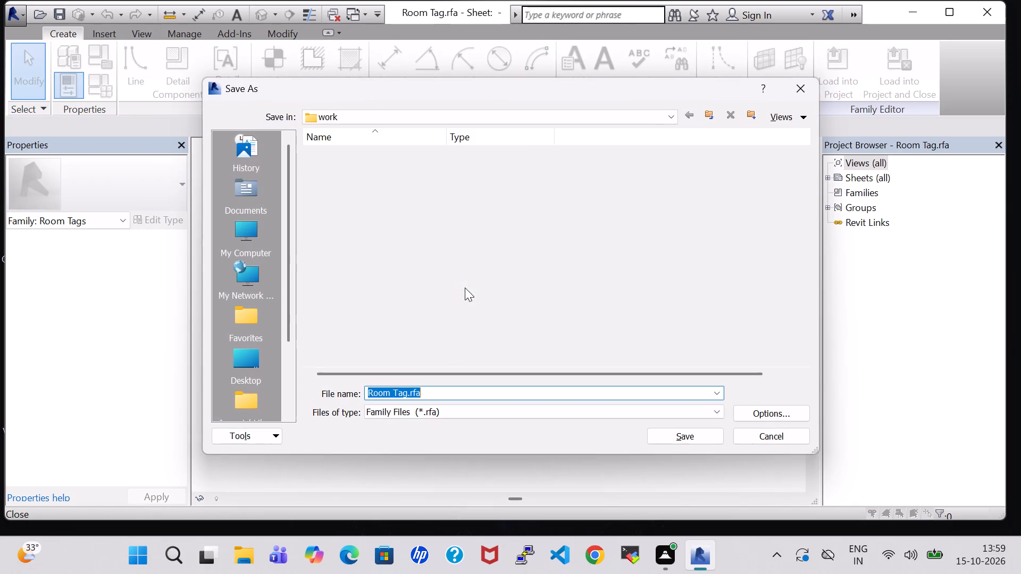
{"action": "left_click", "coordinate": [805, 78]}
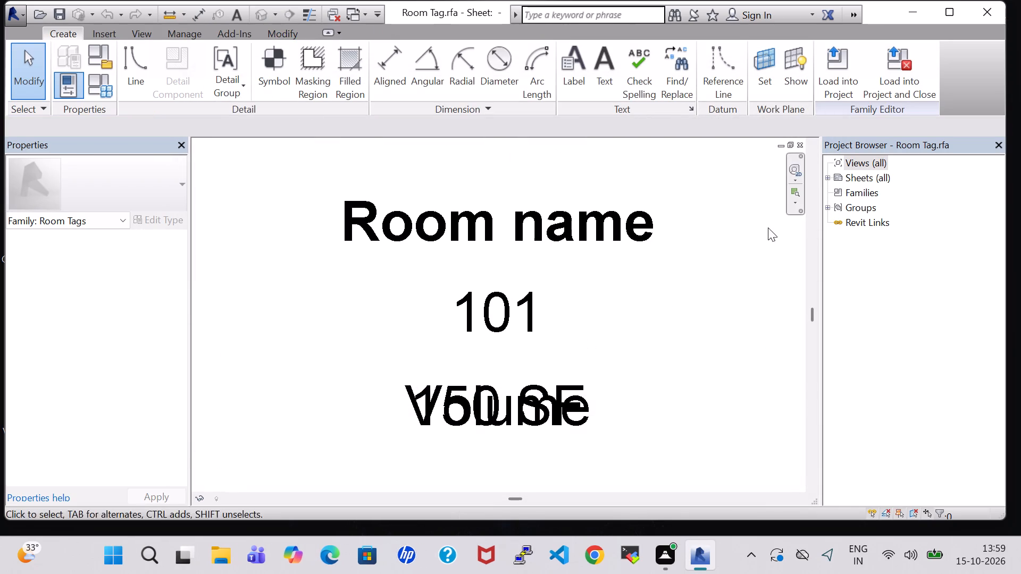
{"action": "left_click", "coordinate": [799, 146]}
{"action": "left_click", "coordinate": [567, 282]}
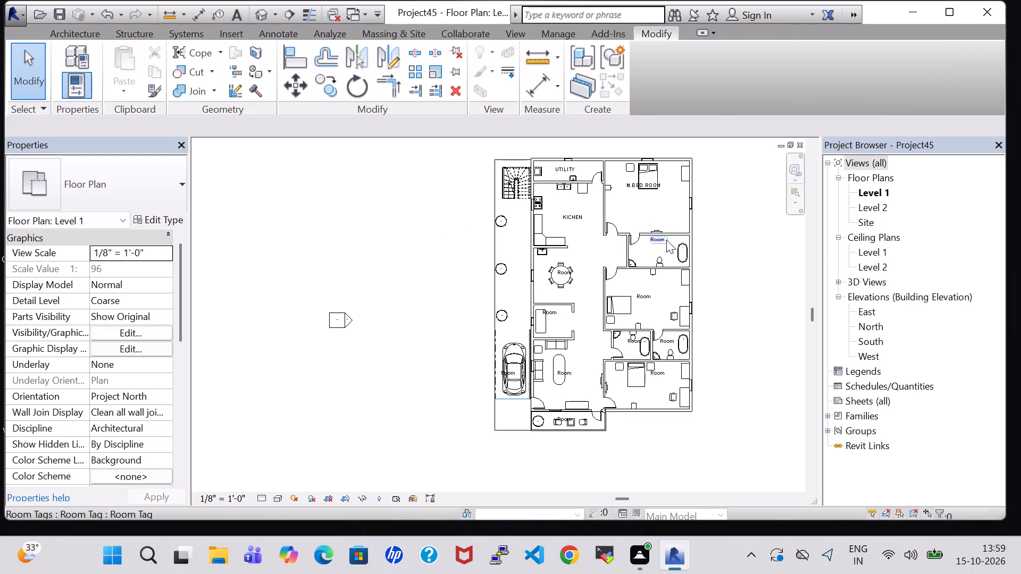
Rename the bathroom directly south of the master bedroom as BATH ROOM through its room tag.
{"action": "double_click", "coordinate": [666, 240]}
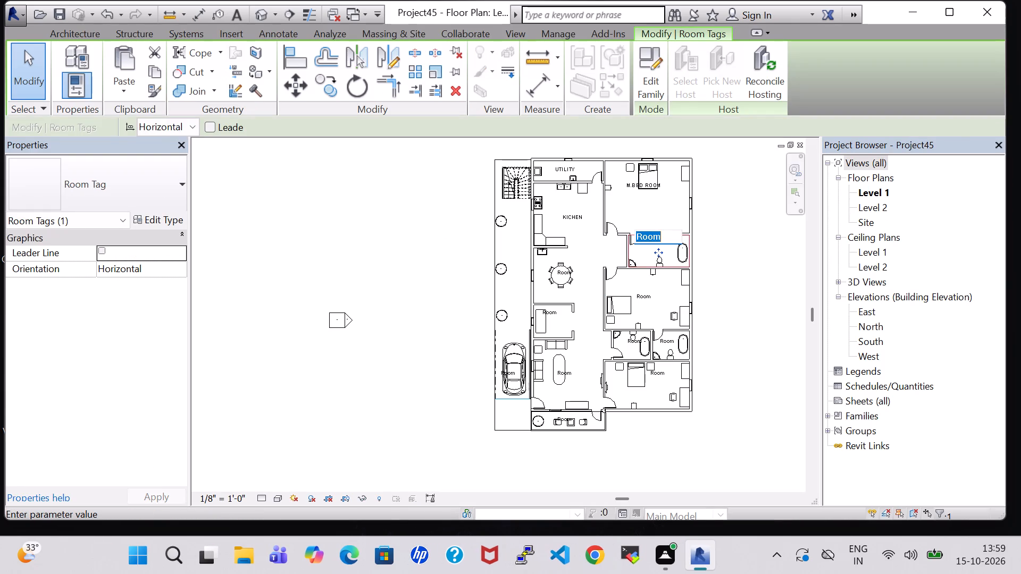
{"action": "key", "text": "BackSpace"}
{"action": "type", "text": "BATH ROOM"}
{"action": "key", "text": "Return"}
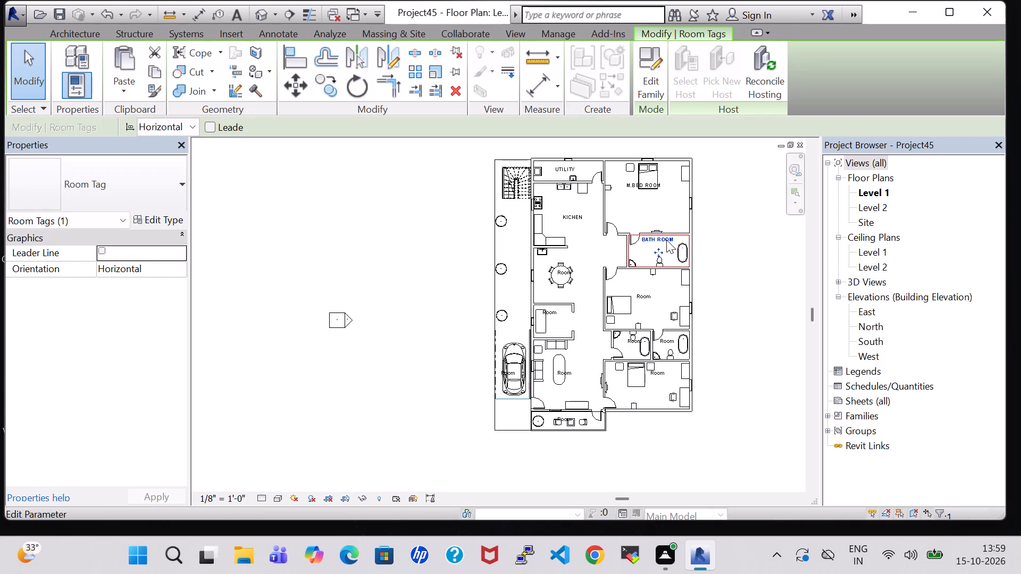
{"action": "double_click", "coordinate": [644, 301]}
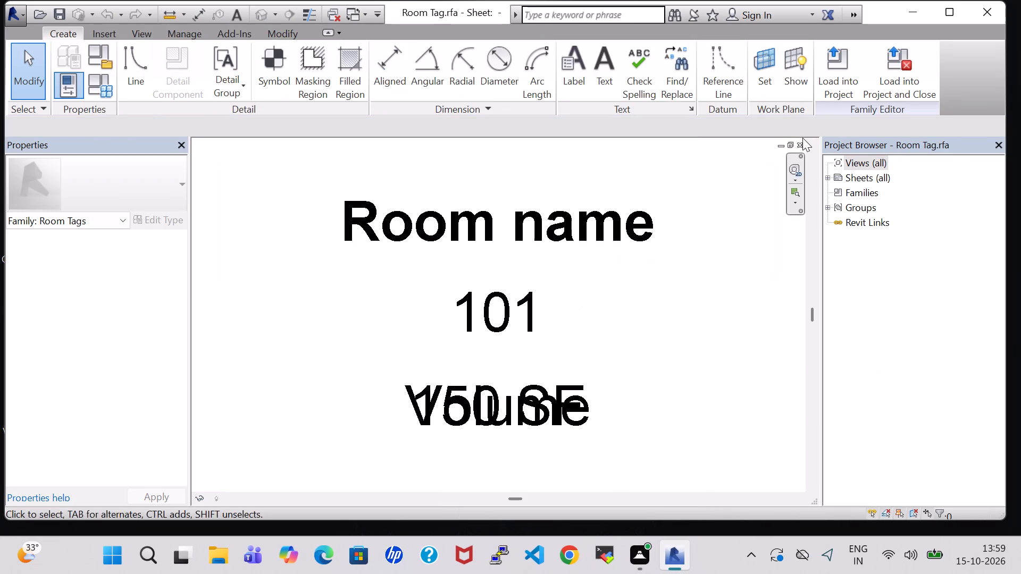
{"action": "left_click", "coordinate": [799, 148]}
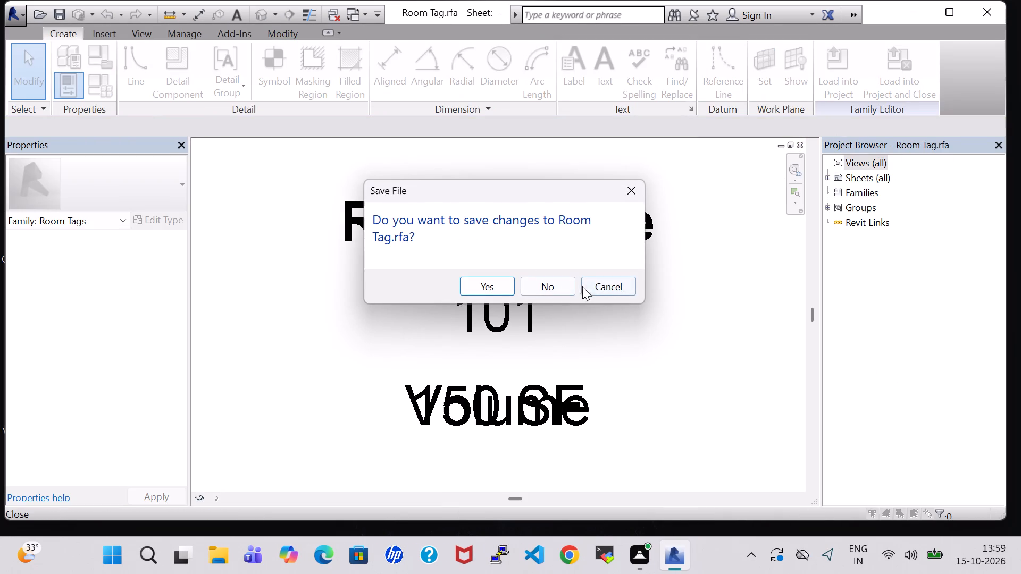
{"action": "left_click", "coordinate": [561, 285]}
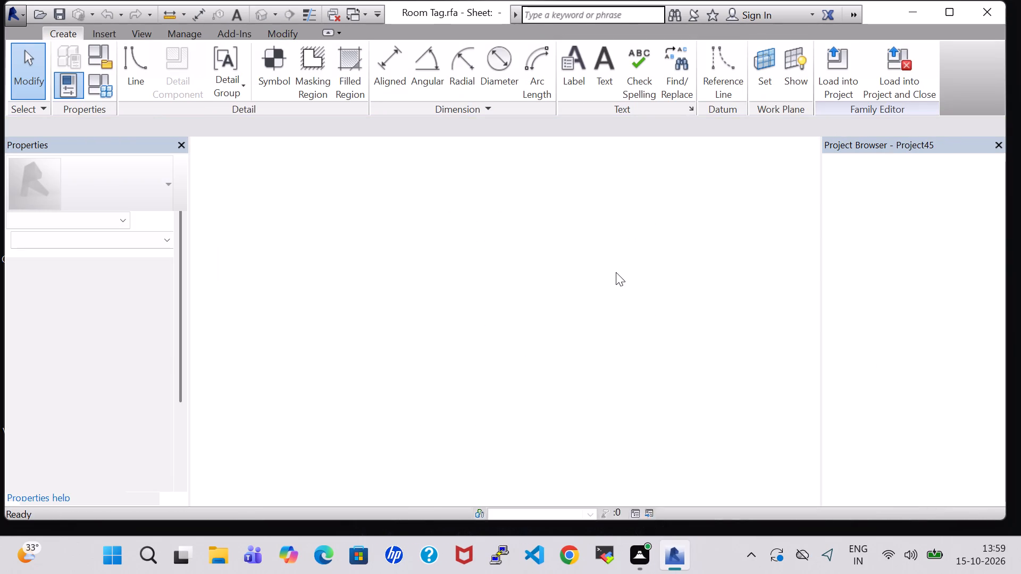
Rename the middle bedroom on the east side as BED ROOM through its room tag.
{"action": "scroll", "coordinate": [668, 276], "scroll_direction": "up", "scroll_amount": 5}
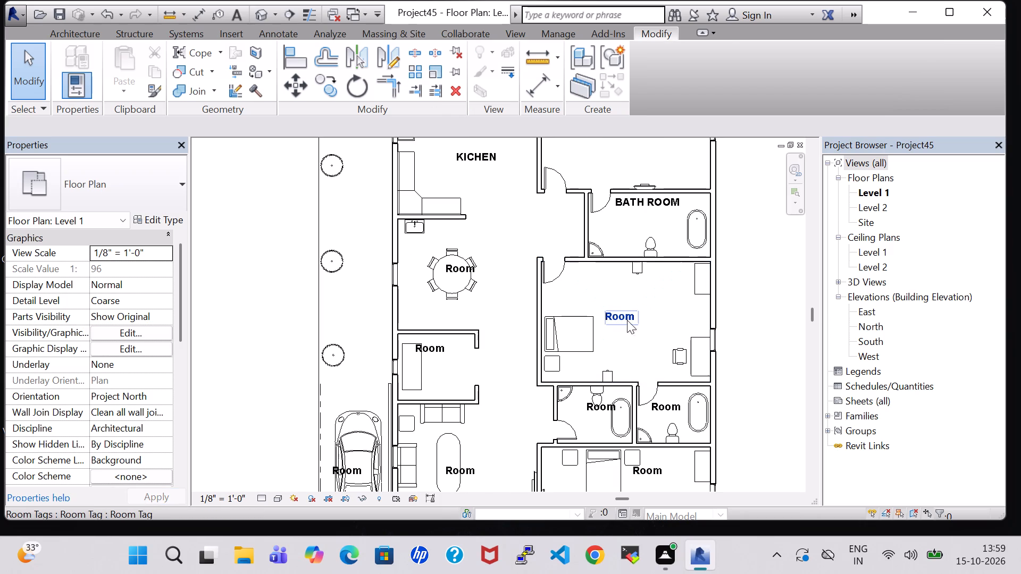
{"action": "double_click", "coordinate": [627, 320]}
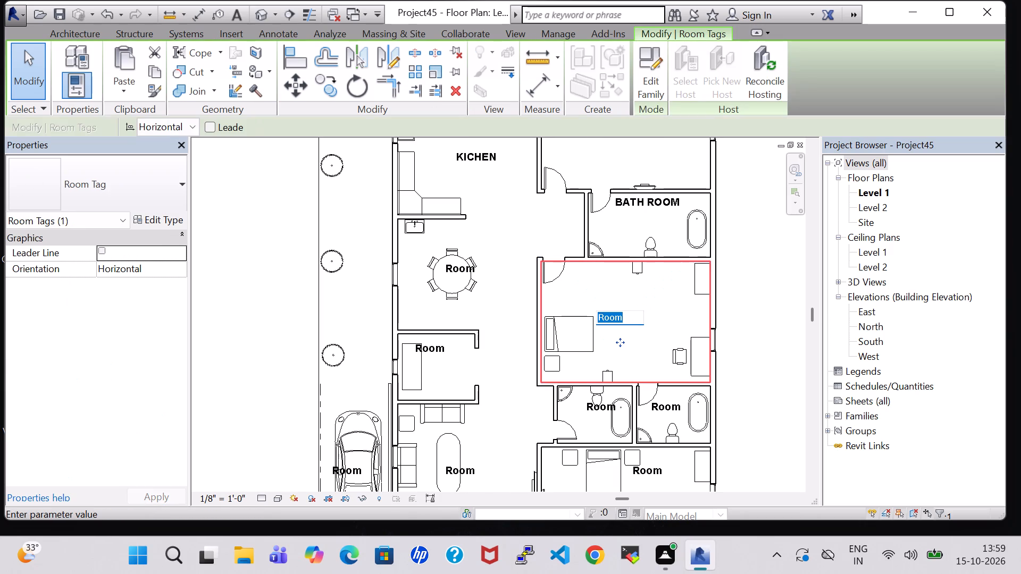
{"action": "key", "text": "BackSpace"}
{"action": "type", "text": "BED ROOM"}
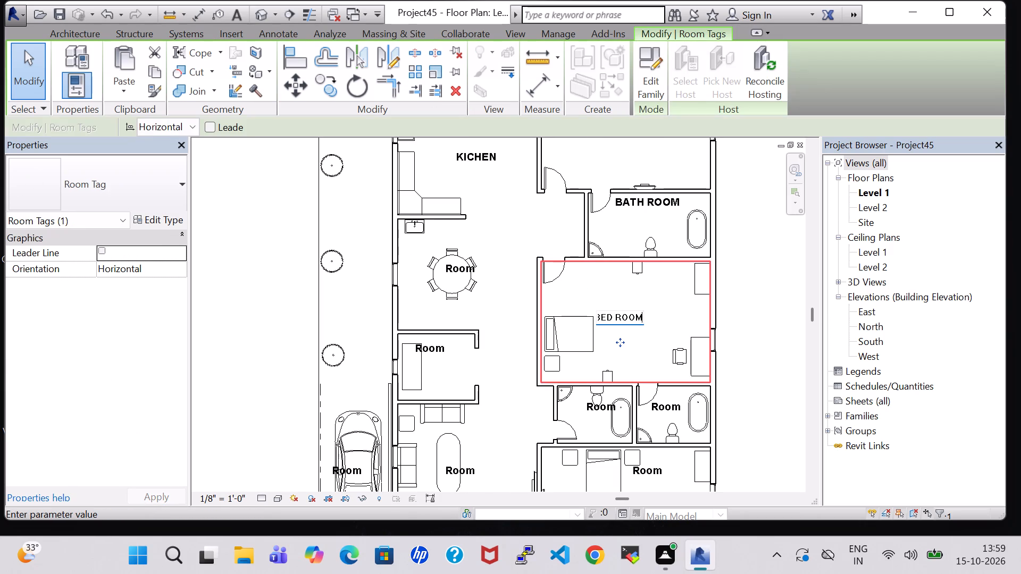
{"action": "key", "text": "Return"}
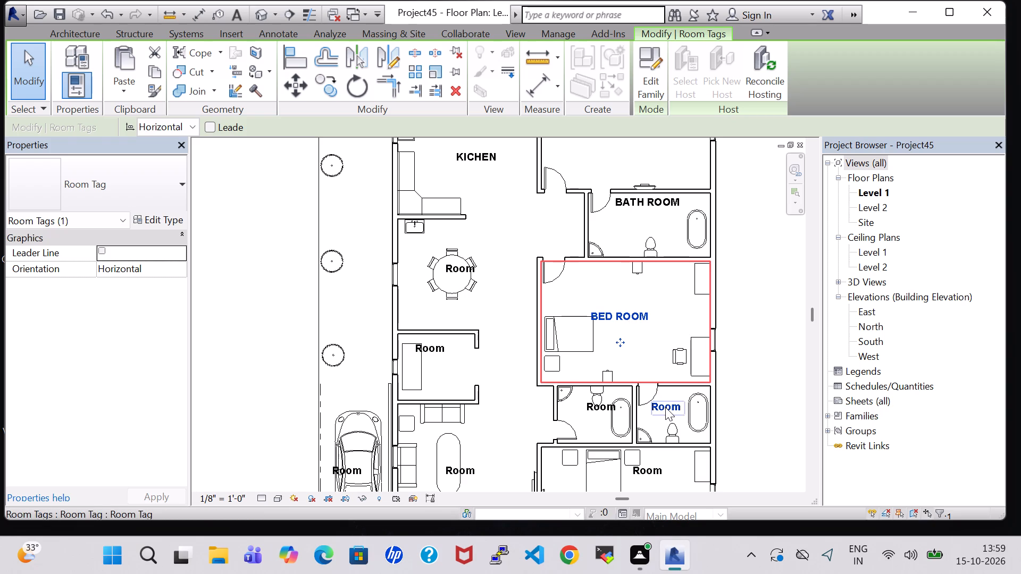
Rename the bathroom southeast of the middle bedroom as A.BATHROOM and nudge its room tag two increments east.
{"action": "left_click", "coordinate": [665, 407]}
{"action": "left_click", "coordinate": [665, 407]}
{"action": "key", "text": "BackSpace"}
{"action": "type", "text": "A.BATHROOM"}
{"action": "key", "text": "Return"}
{"action": "key", "text": "Right"}
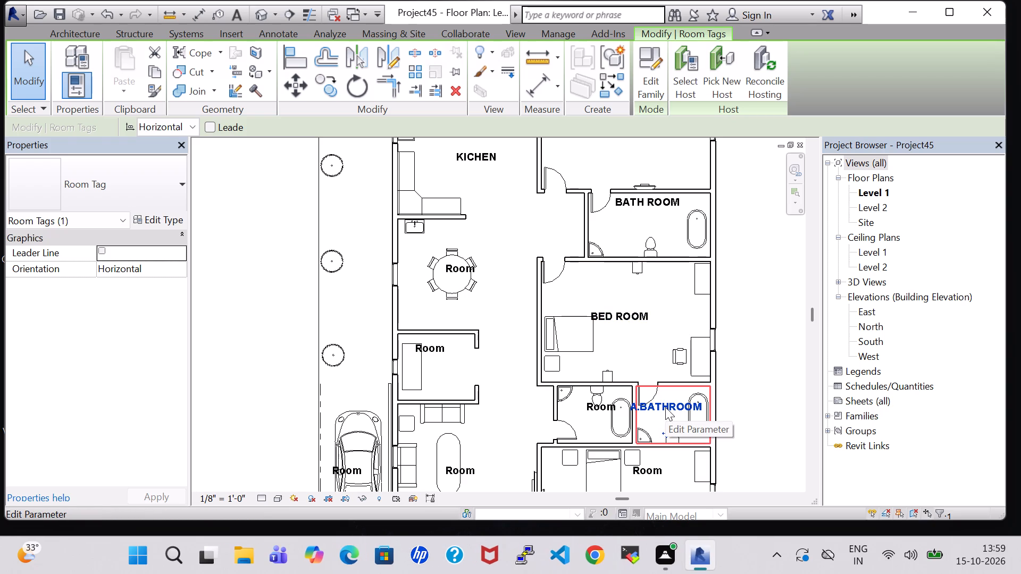
{"action": "key", "text": "Right"}
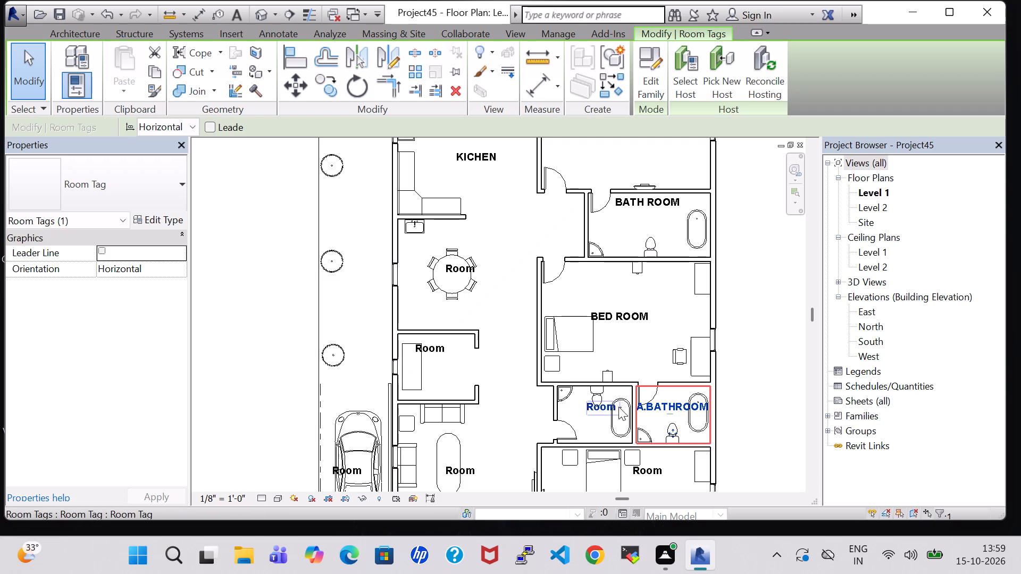
Rename the bathroom just west of A.BATHROOM as C.BATHROOM and nudge its room tag two increments west.
{"action": "left_click", "coordinate": [607, 406]}
{"action": "left_click", "coordinate": [607, 406]}
{"action": "key", "text": "BackSpace"}
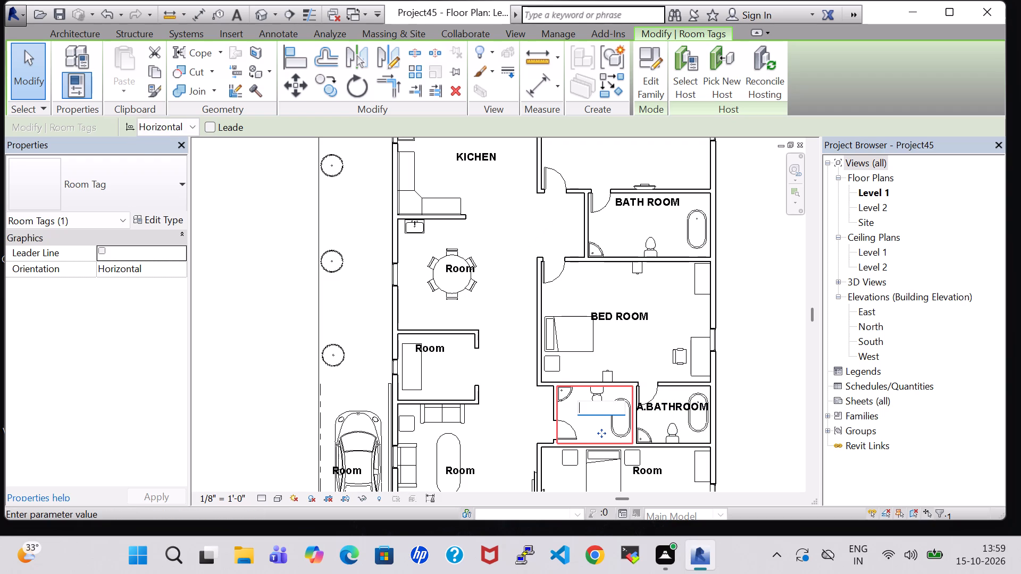
{"action": "type", "text": "C.BATHROOM"}
{"action": "key", "text": "Return"}
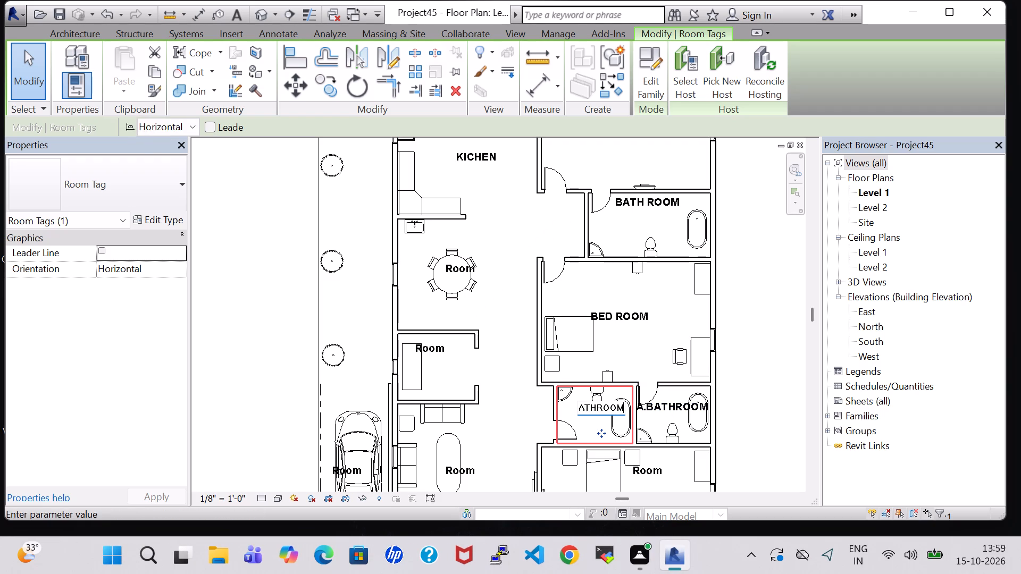
{"action": "key", "text": "Left"}
{"action": "key", "text": "Left"}
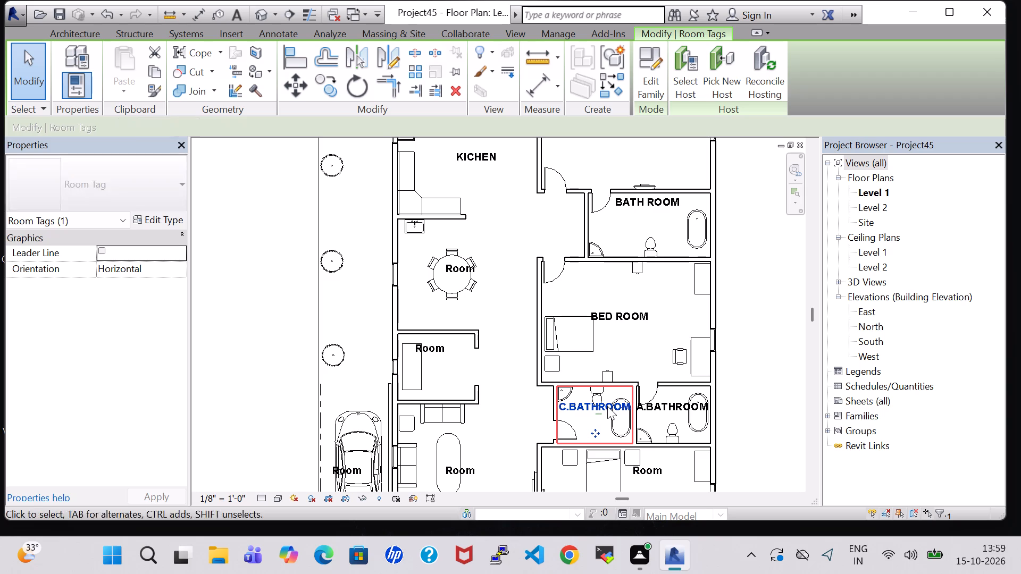
Rename the south bedroom below the two adjoining bathrooms as BEDROOM through its room tag.
{"action": "double_click", "coordinate": [656, 474]}
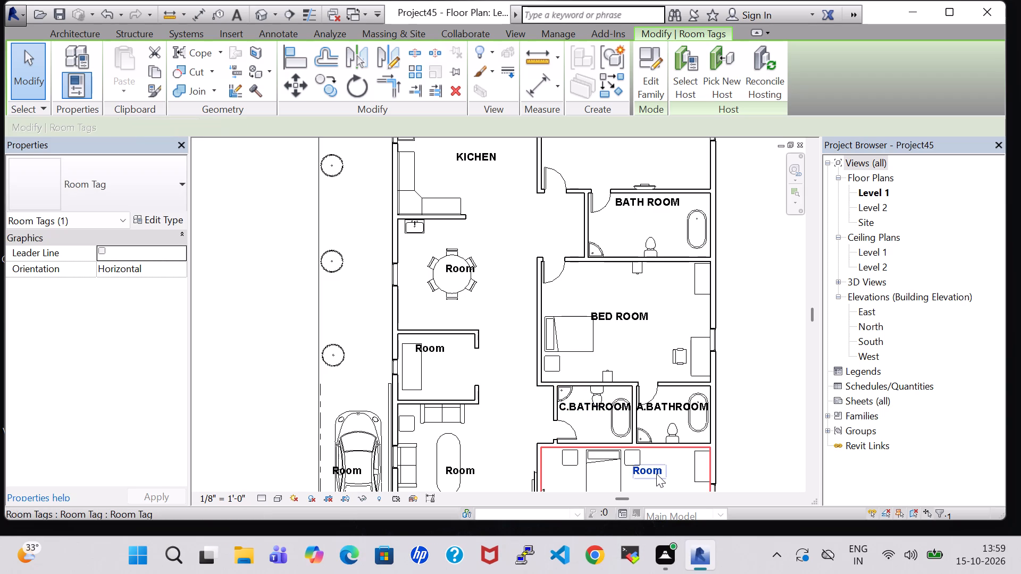
{"action": "key", "text": "BackSpace"}
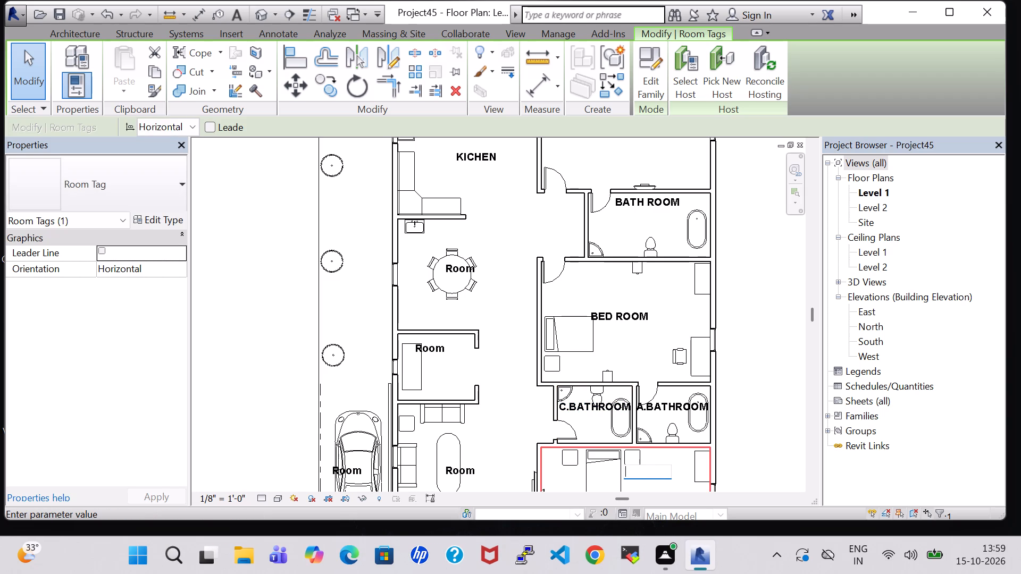
{"action": "type", "text": "BEDROOM"}
{"action": "key", "text": "Return"}
Rename the railed front space at the south end of the house as BALCONY through its room tag.
{"action": "scroll", "coordinate": [607, 488], "scroll_direction": "down", "scroll_amount": 2}
{"action": "middle_click_drag", "start_coordinate": [732, 377], "coordinate": [716, 285]}
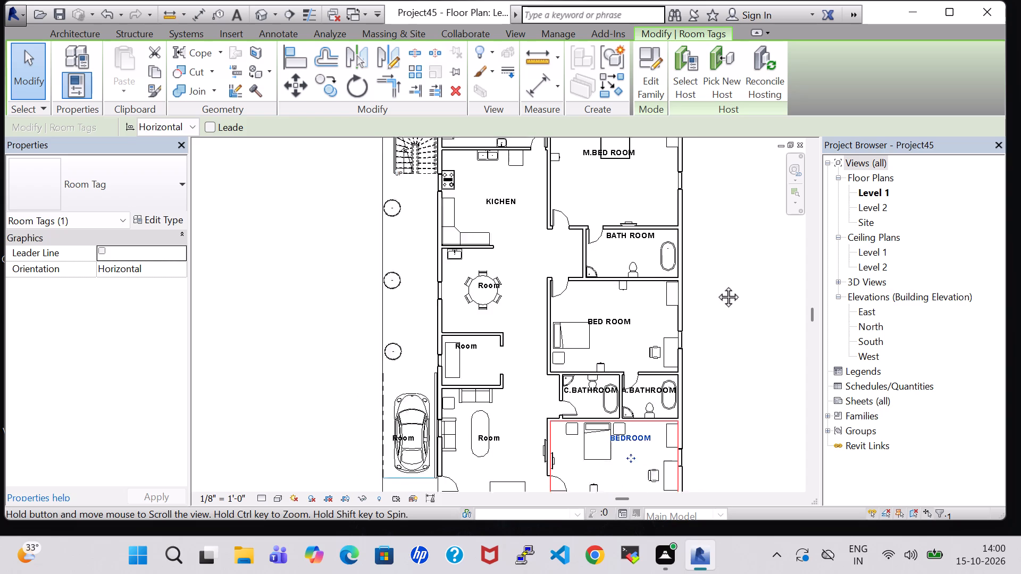
{"action": "middle_click_drag", "start_coordinate": [716, 285], "coordinate": [717, 257]}
{"action": "double_click", "coordinate": [485, 420]}
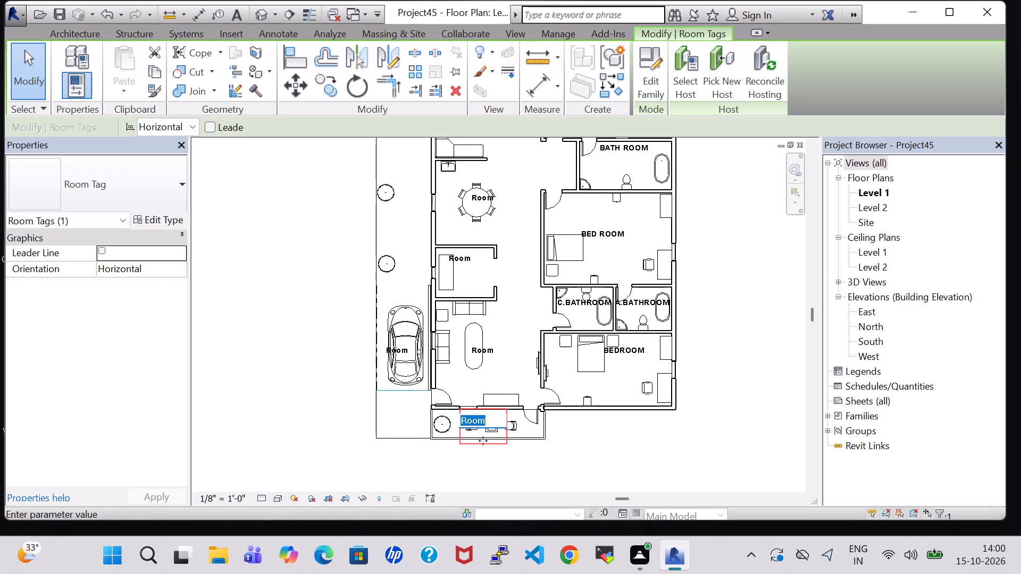
{"action": "key", "text": "BackSpace"}
{"action": "type", "text": "BALCONY"}
{"action": "key", "text": "Return"}
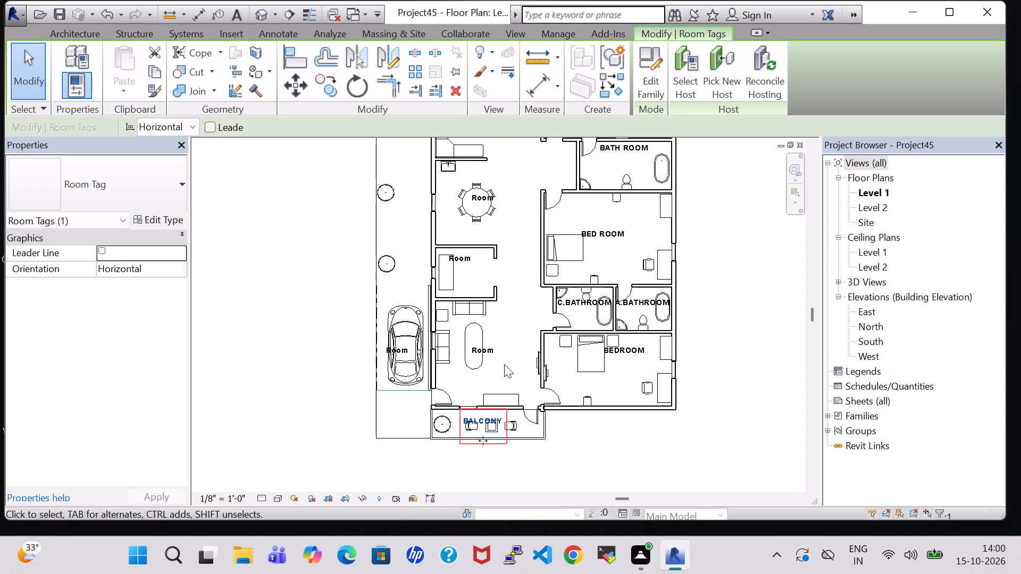
Rename the sofa area north of the balcony as LIVING AREA through its room tag.
{"action": "double_click", "coordinate": [482, 353]}
{"action": "left_click", "coordinate": [487, 353]}
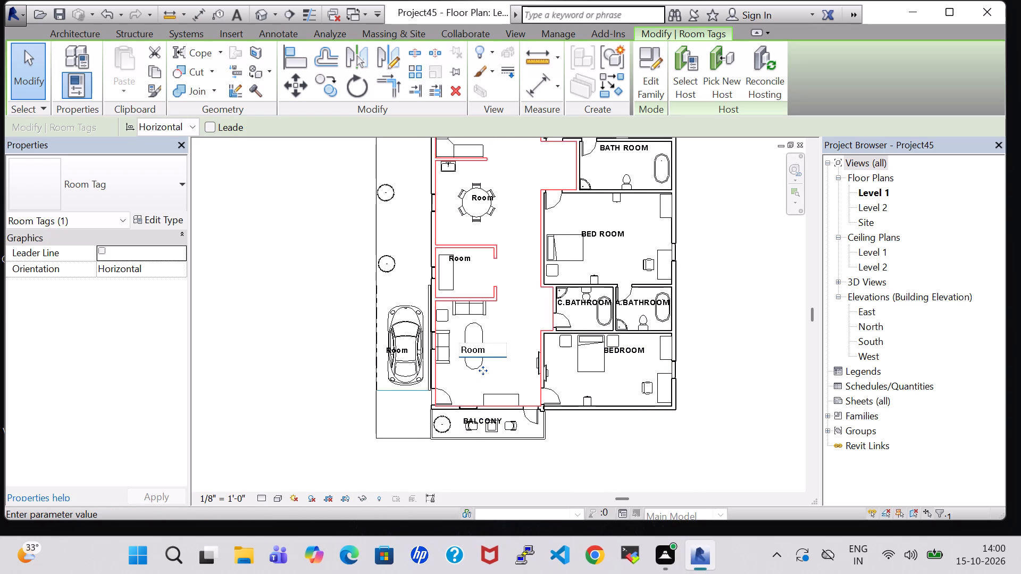
{"action": "key", "text": "BackSpace"}
{"action": "key", "text": "BackSpace"}
{"action": "key", "text": "BackSpace"}
{"action": "key", "text": "BackSpace"}
{"action": "type", "text": "LIVING"}
{"action": "key", "text": "space"}
{"action": "type", "text": "AREA"}
{"action": "key", "text": "Return"}
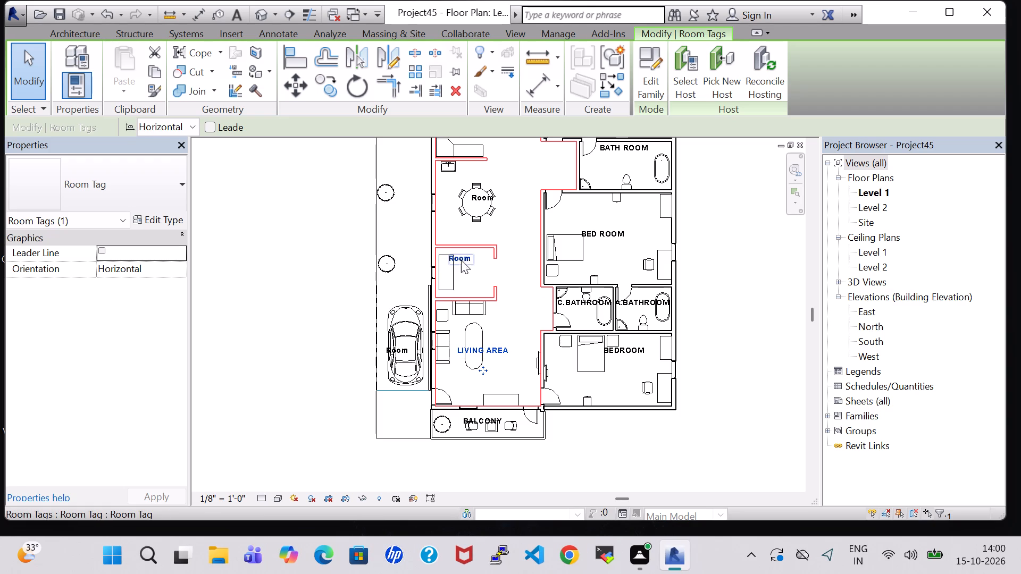
Rename the small room directly north of the living area as PUJA through its room tag.
{"action": "double_click", "coordinate": [462, 255]}
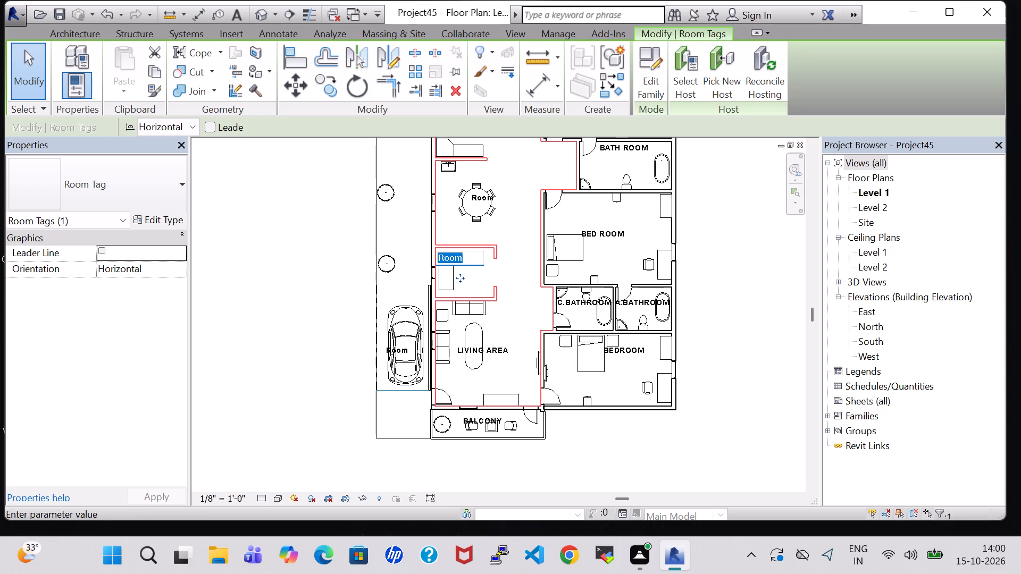
{"action": "key", "text": "BackSpace"}
{"action": "type", "text": "PUJA"}
{"action": "key", "text": "Return"}
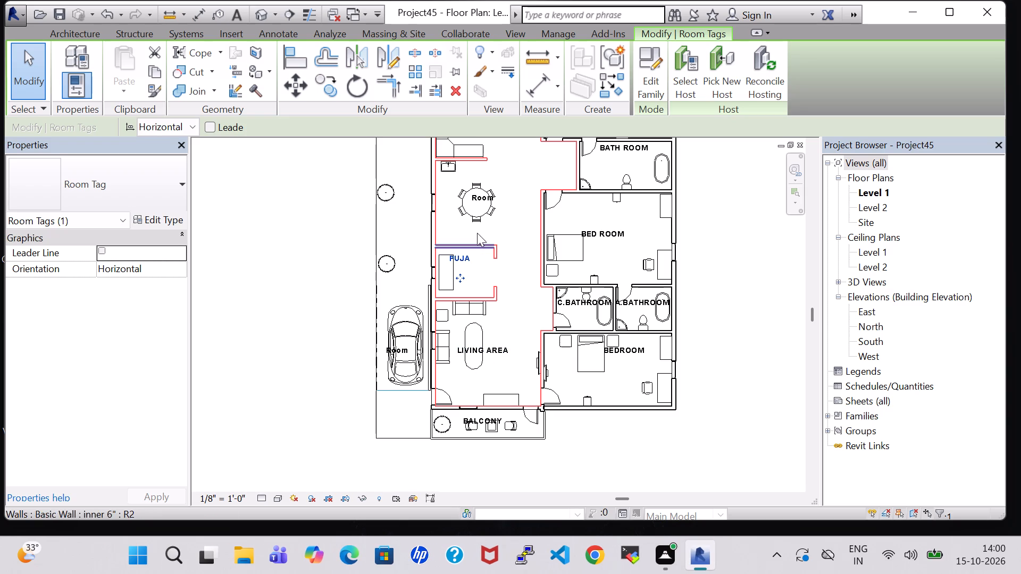
Rename the space around the round table as DINING through its room tag.
{"action": "double_click", "coordinate": [483, 198]}
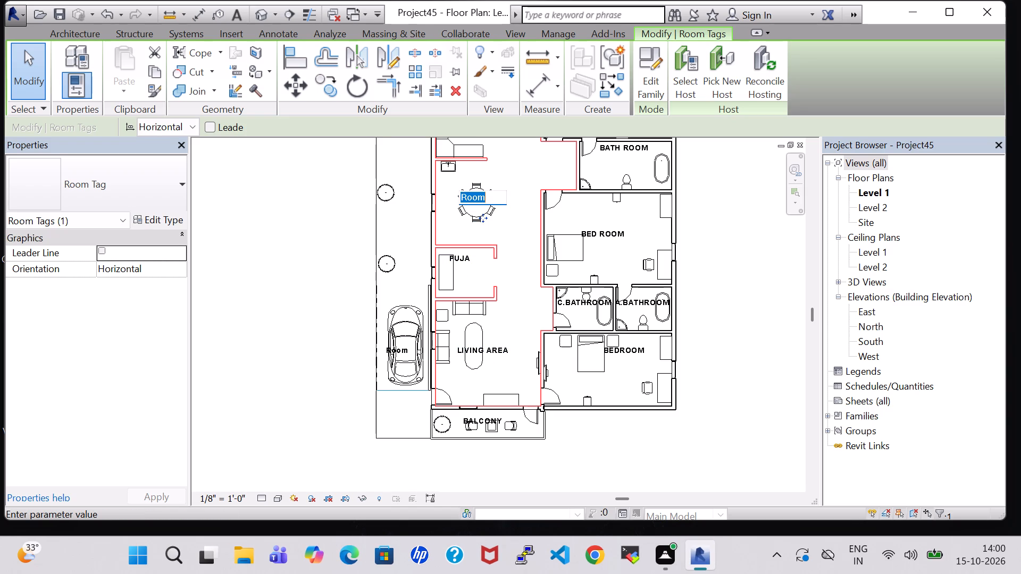
{"action": "key", "text": "BackSpace"}
{"action": "type", "text": "DINING"}
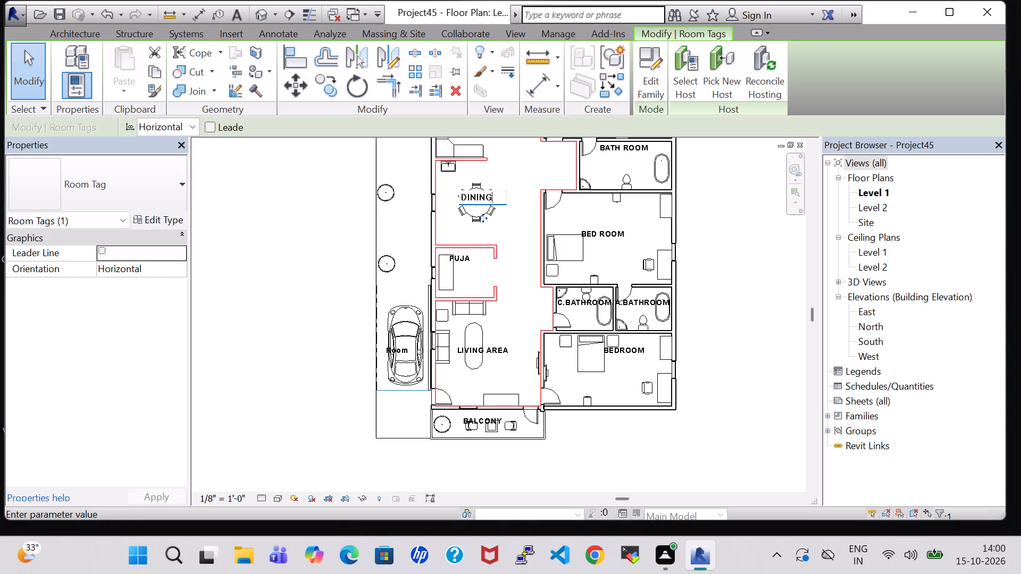
{"action": "key", "text": "Return"}
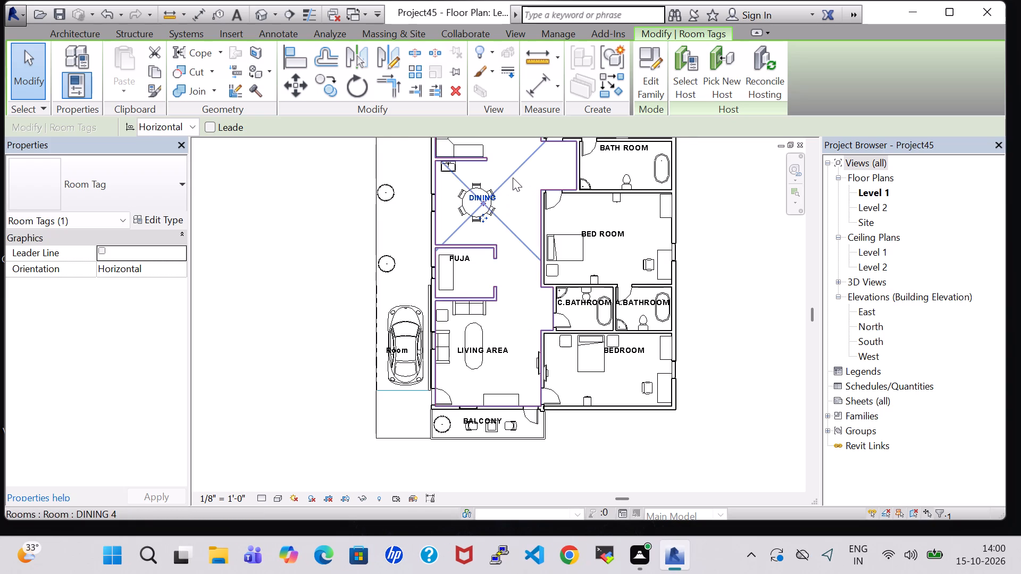
Correct the spelling of the KICHEN room name to KITCHEN.
{"action": "middle_click_drag", "start_coordinate": [513, 178], "coordinate": [526, 248]}
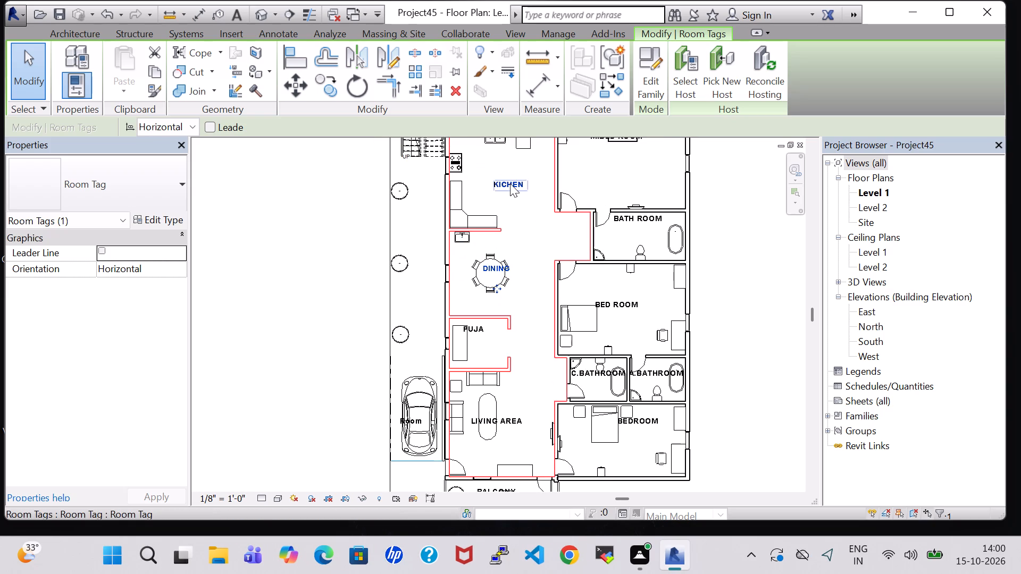
{"action": "double_click", "coordinate": [510, 183]}
{"action": "left_click", "coordinate": [496, 184]}
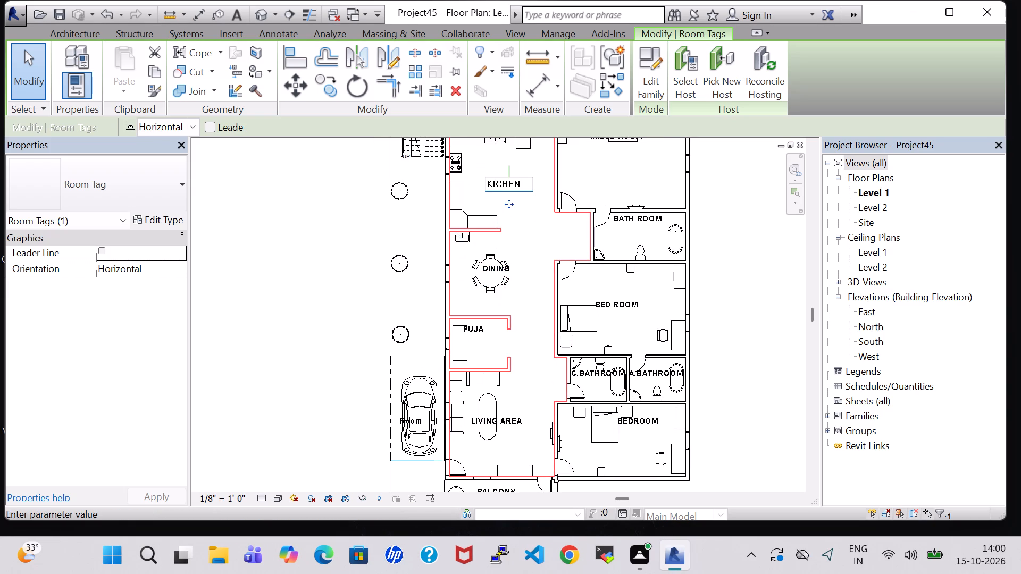
{"action": "key", "text": "t"}
{"action": "left_click", "coordinate": [516, 245]}
Rename the car space along the west side of the house as PARKING through its room tag.
{"action": "scroll", "coordinate": [516, 245], "scroll_direction": "down", "scroll_amount": 1}
{"action": "middle_click_drag", "start_coordinate": [516, 245], "coordinate": [527, 323]}
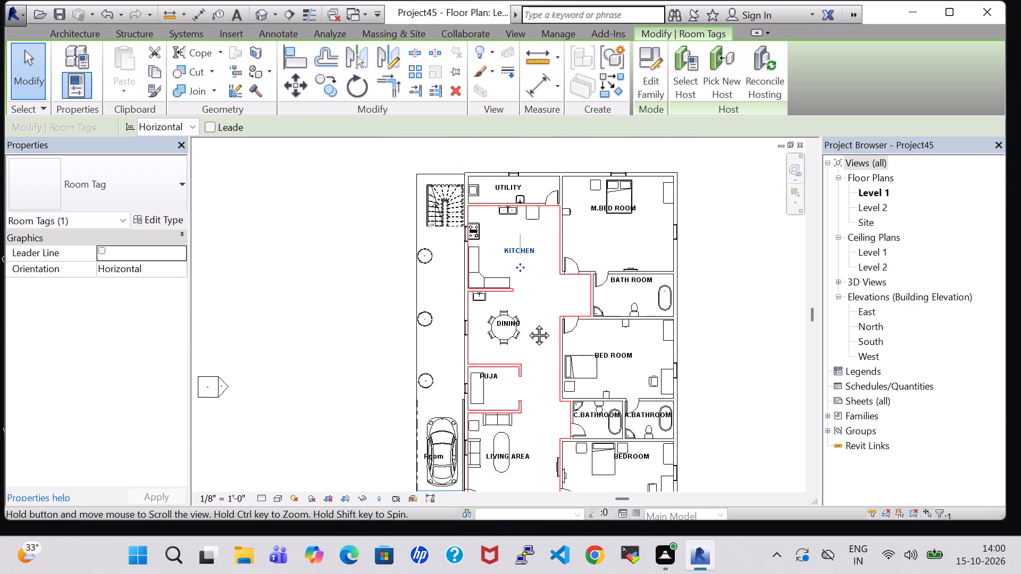
{"action": "middle_click_drag", "start_coordinate": [527, 323], "coordinate": [527, 326]}
{"action": "middle_click_drag", "start_coordinate": [458, 360], "coordinate": [466, 260]}
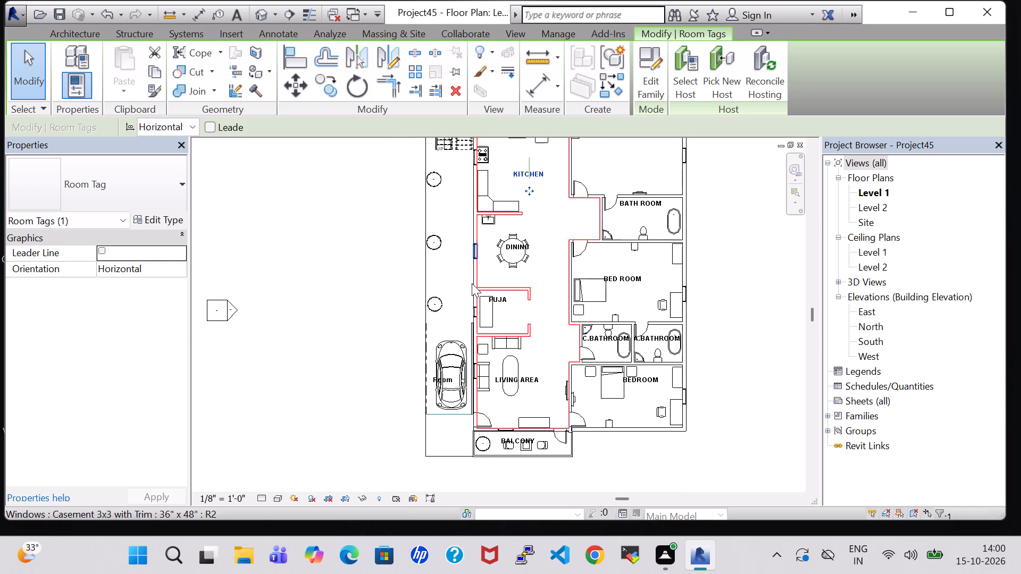
{"action": "double_click", "coordinate": [448, 376]}
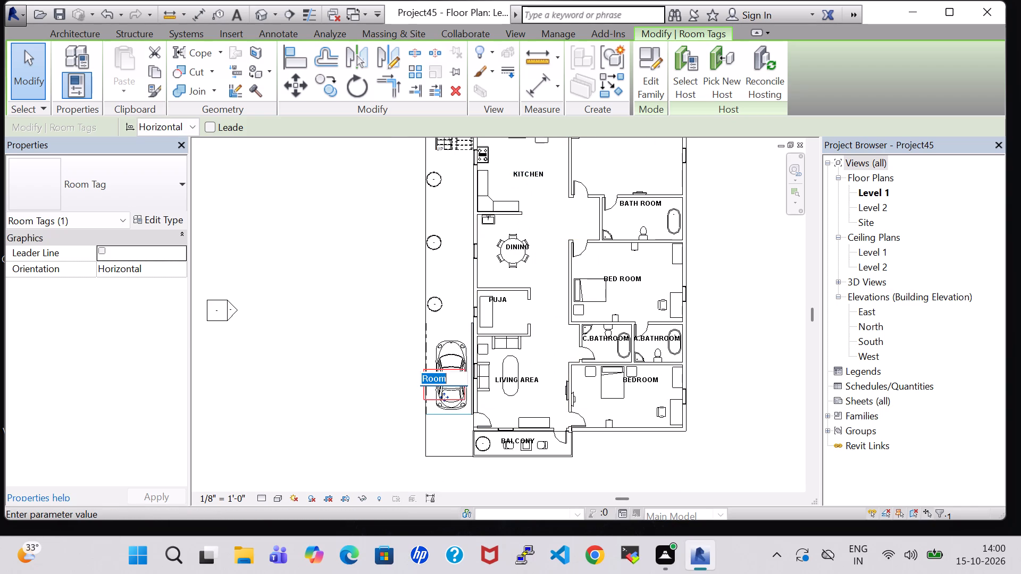
{"action": "key", "text": "BackSpace"}
{"action": "type", "text": "PARKING"}
{"action": "key", "text": "Return"}
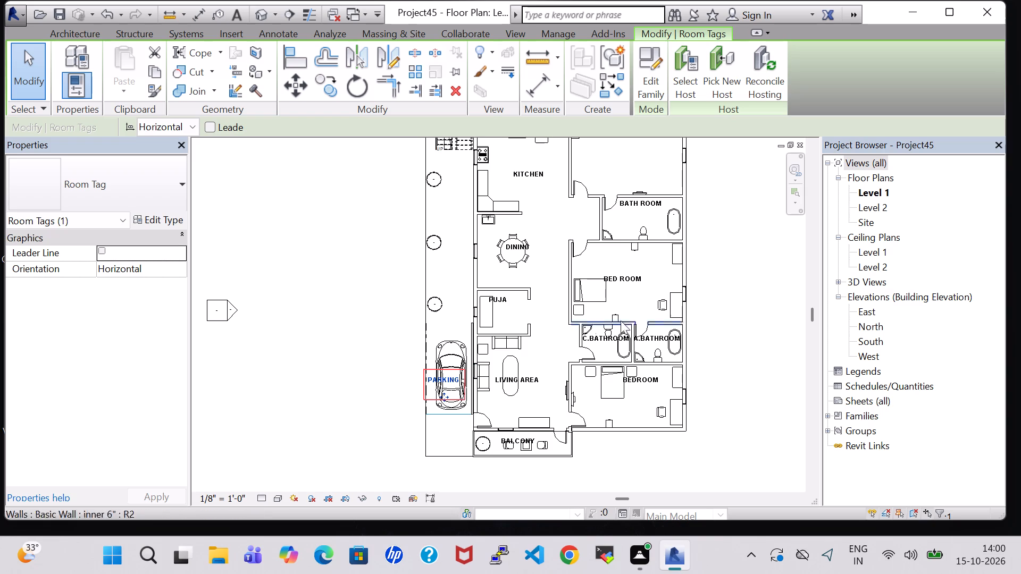
{"action": "left_click", "coordinate": [723, 302]}
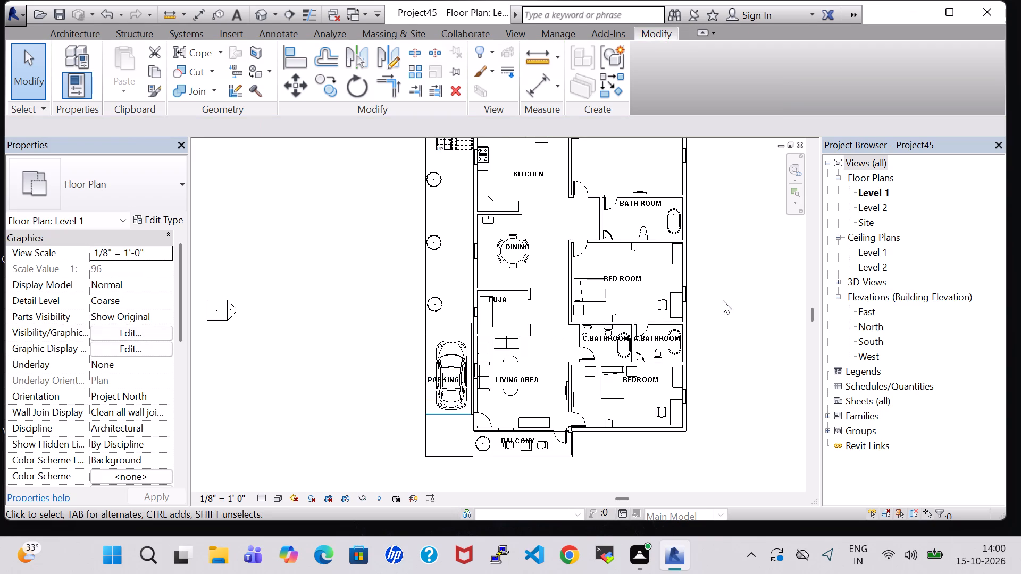
Examine the house in the 3D view from the front and from above, including balcony, car and exterior stair.
{"action": "left_click", "coordinate": [256, 16]}
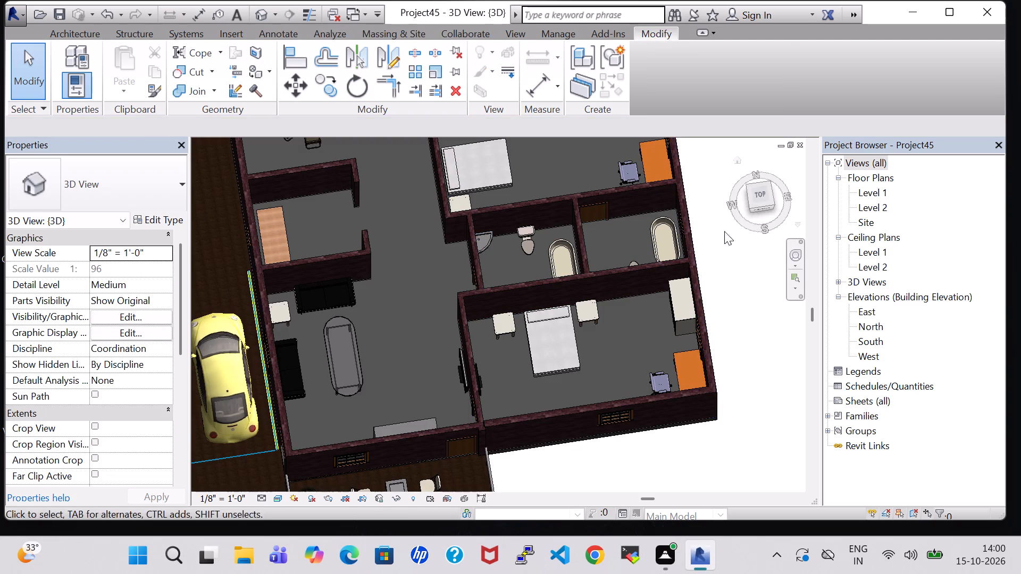
{"action": "scroll", "coordinate": [761, 207], "scroll_direction": "up", "scroll_amount": 5}
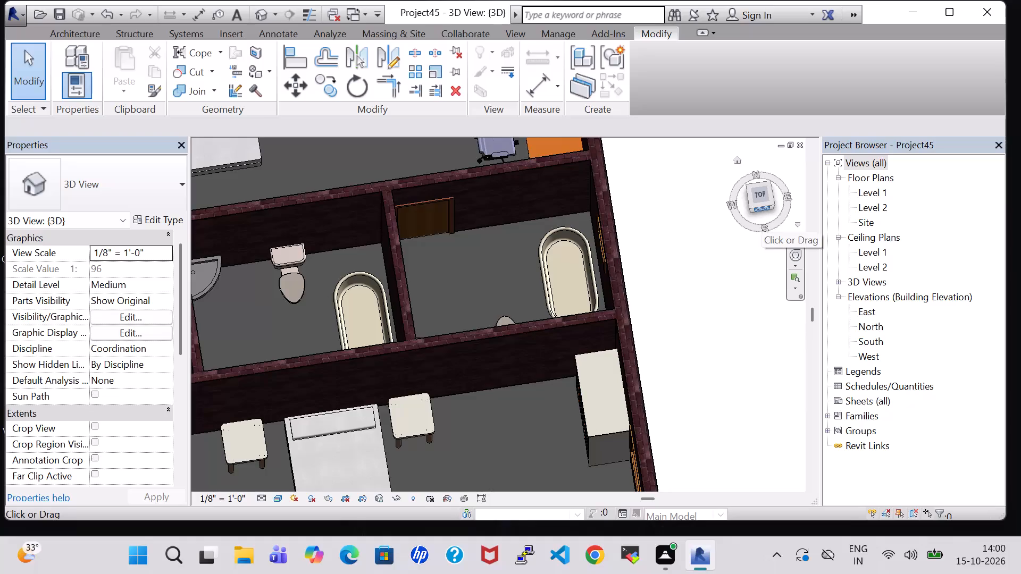
{"action": "left_click", "coordinate": [761, 210]}
{"action": "scroll", "coordinate": [423, 319], "scroll_direction": "up", "scroll_amount": 4}
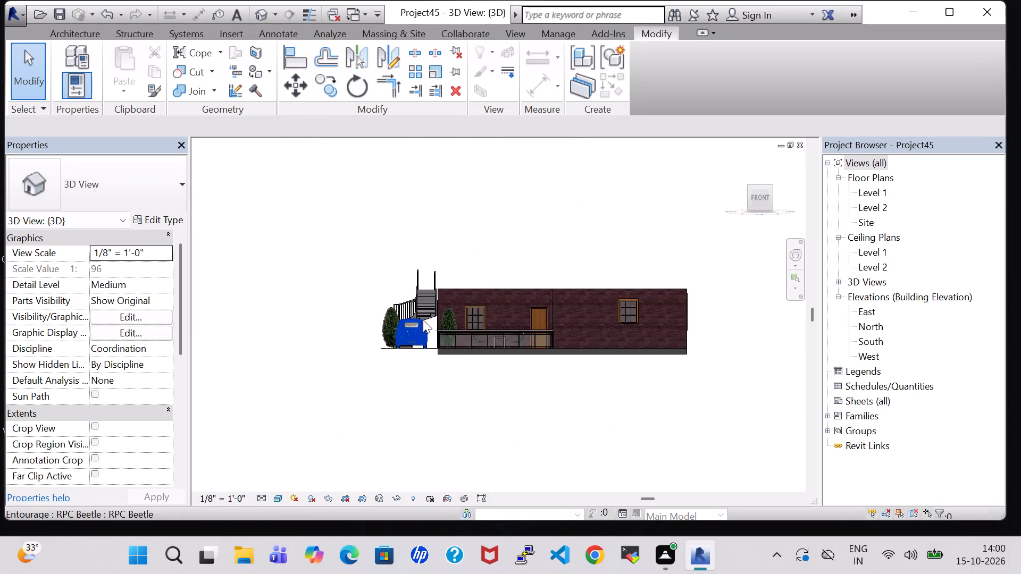
{"action": "scroll", "coordinate": [423, 319], "scroll_direction": "up", "scroll_amount": 6}
{"action": "scroll", "coordinate": [613, 162], "scroll_direction": "down", "scroll_amount": 3}
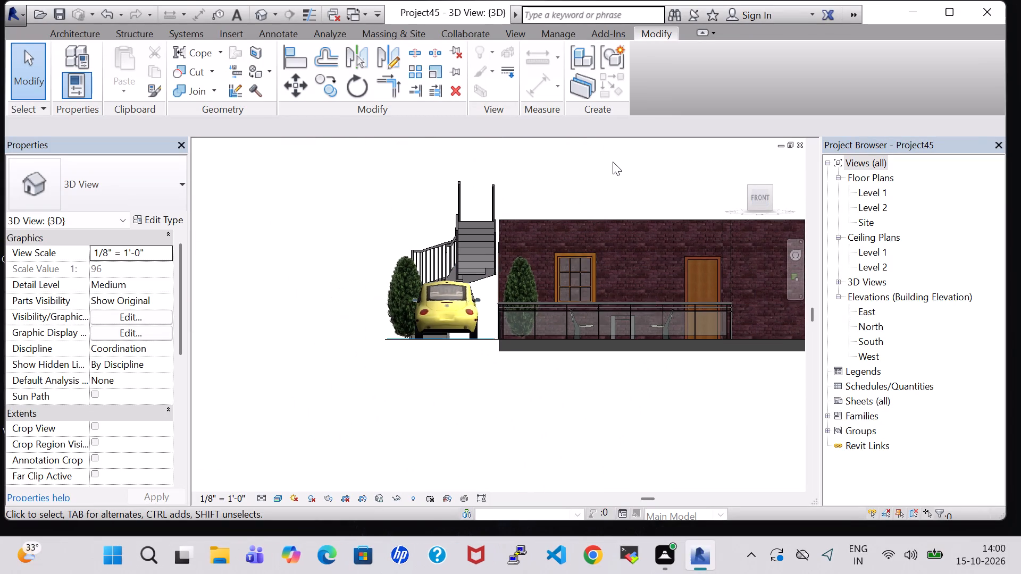
{"action": "middle_click_drag", "start_coordinate": [613, 162], "coordinate": [606, 174]}
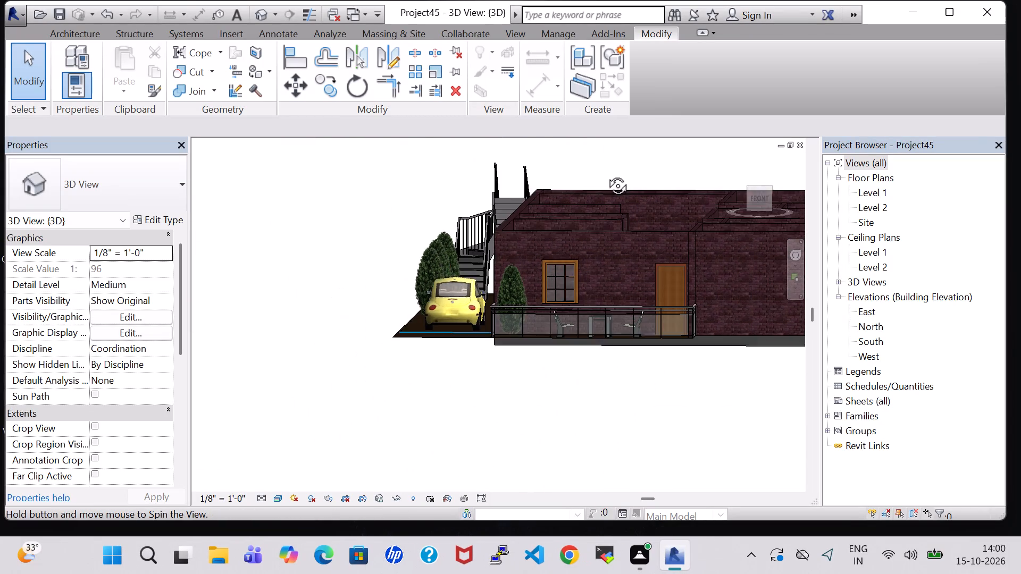
{"action": "middle_click_drag", "start_coordinate": [606, 174], "coordinate": [599, 201]}
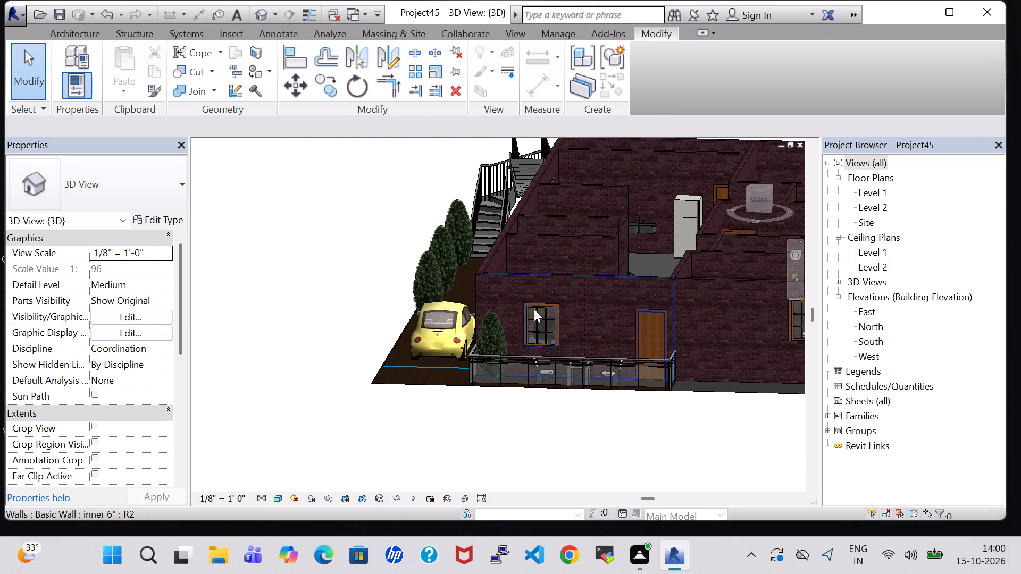
{"action": "scroll", "coordinate": [543, 318], "scroll_direction": "down", "scroll_amount": 1}
{"action": "middle_click_drag", "start_coordinate": [654, 400], "coordinate": [602, 451]}
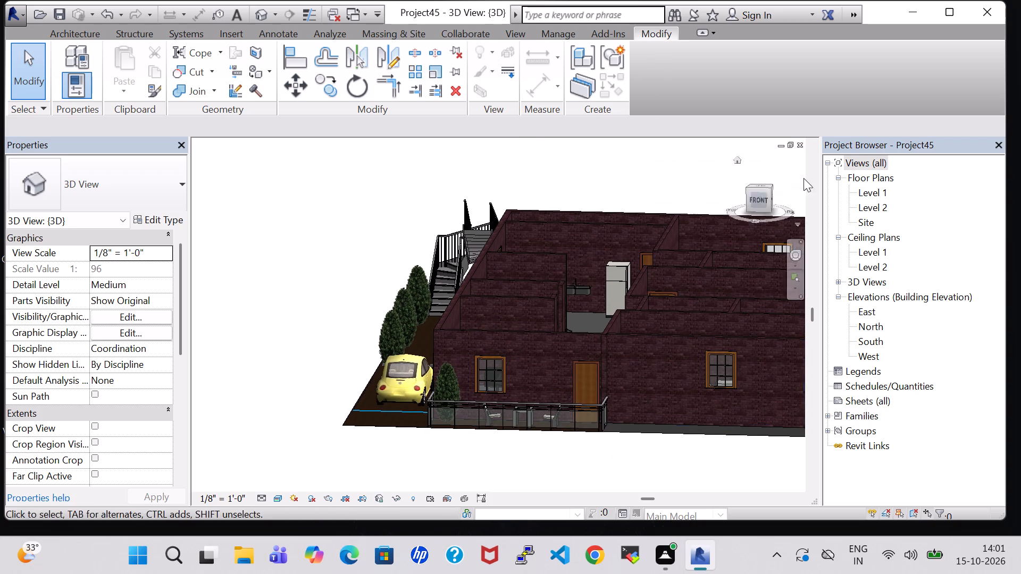
Reopen the Level 1 floor plan with the north part of the house in view.
{"action": "double_click", "coordinate": [874, 189]}
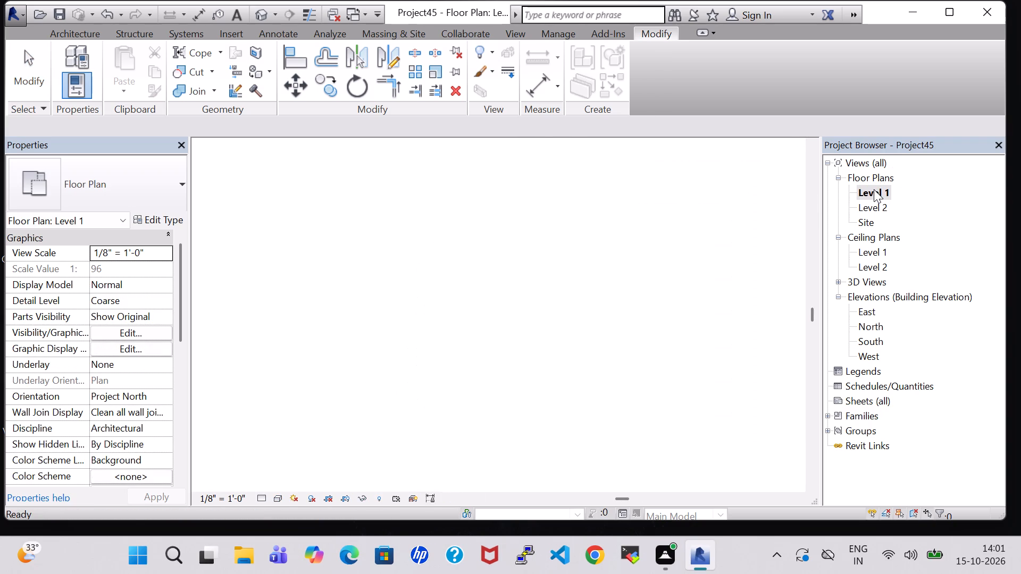
{"action": "scroll", "coordinate": [755, 224], "scroll_direction": "down", "scroll_amount": 1}
{"action": "middle_click_drag", "start_coordinate": [744, 217], "coordinate": [702, 372]}
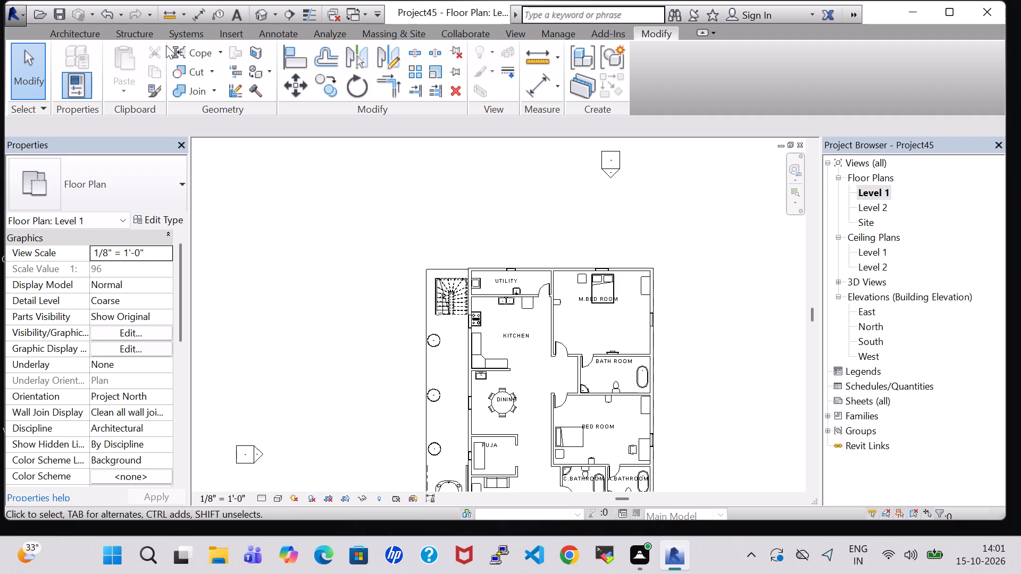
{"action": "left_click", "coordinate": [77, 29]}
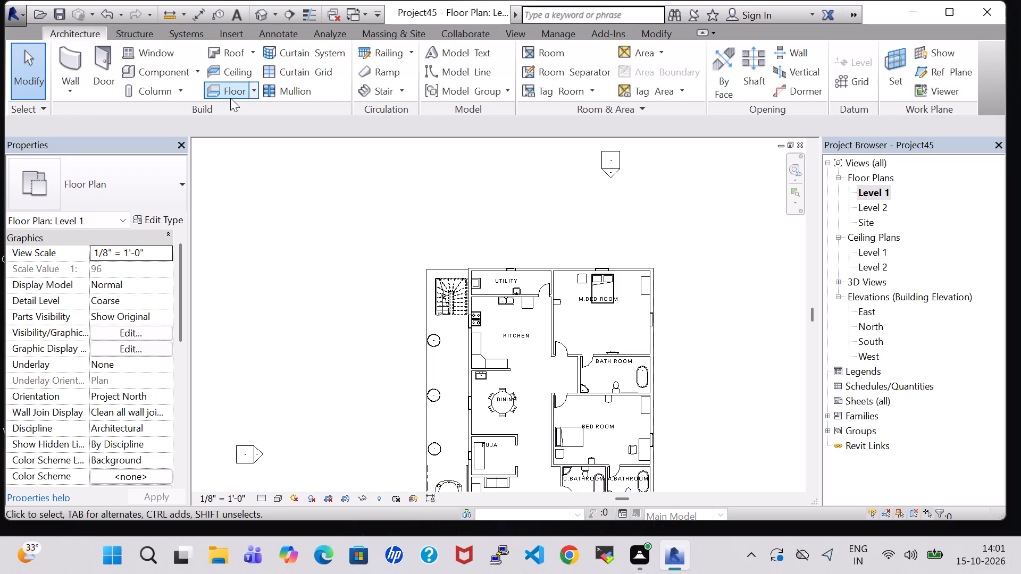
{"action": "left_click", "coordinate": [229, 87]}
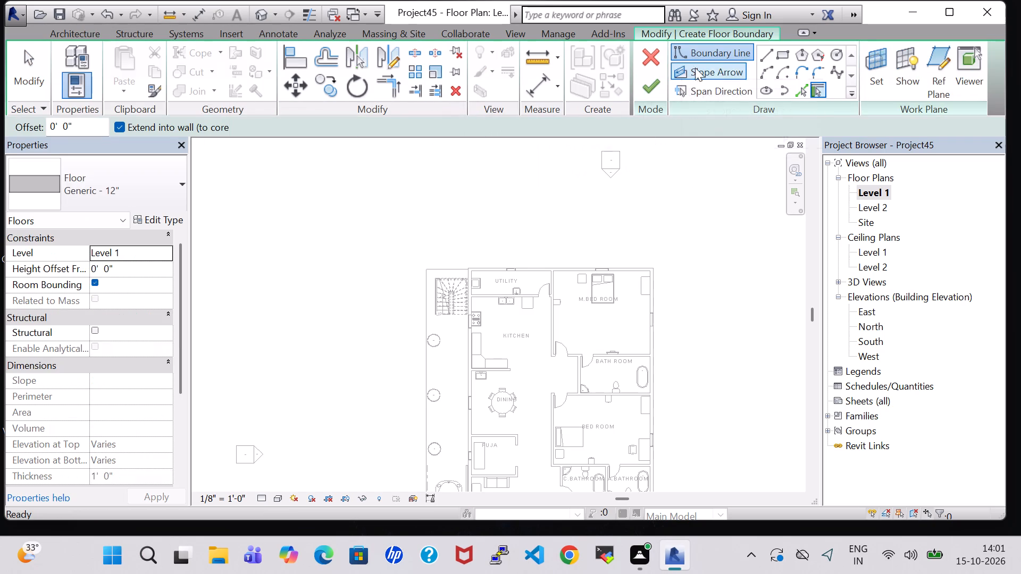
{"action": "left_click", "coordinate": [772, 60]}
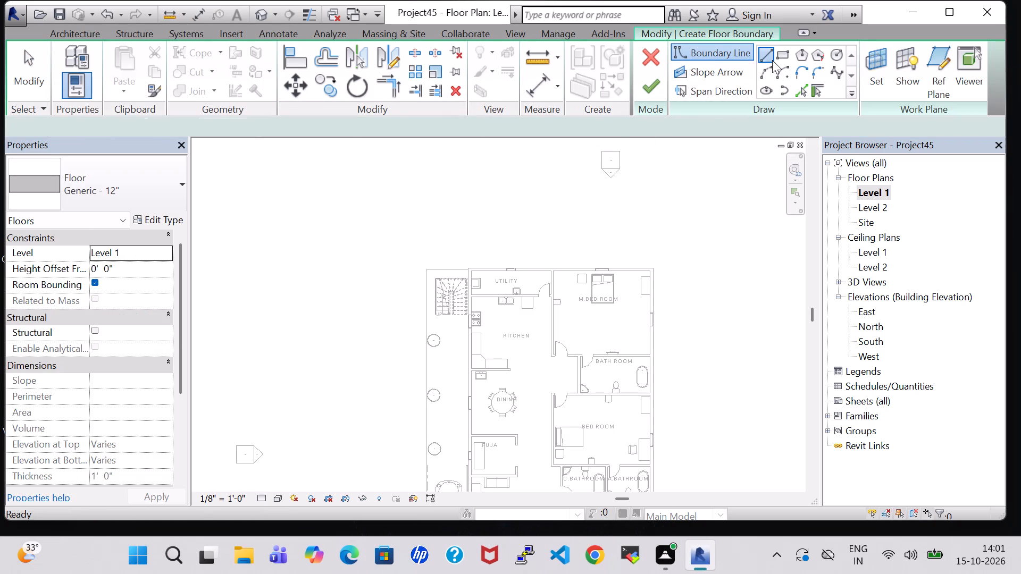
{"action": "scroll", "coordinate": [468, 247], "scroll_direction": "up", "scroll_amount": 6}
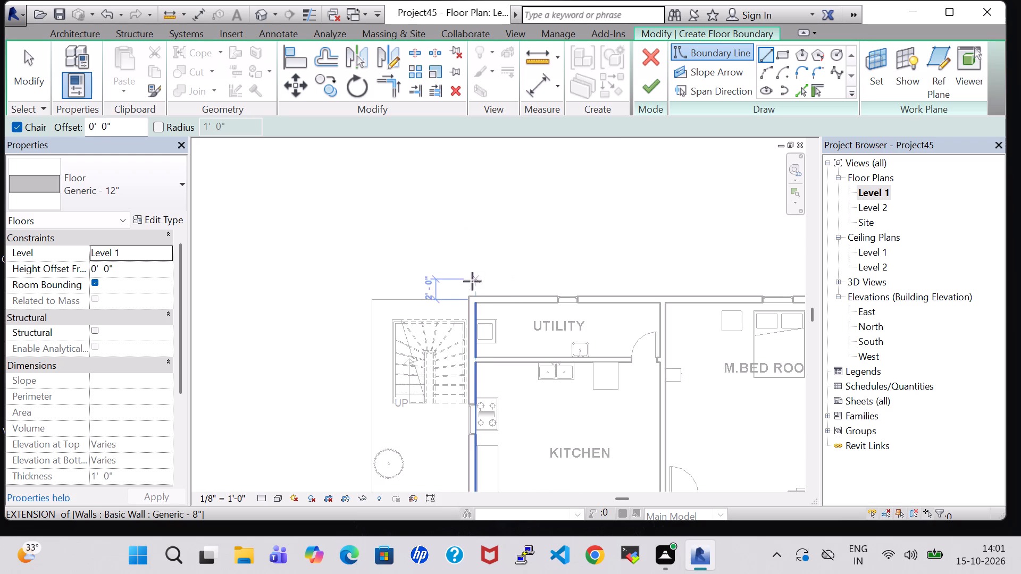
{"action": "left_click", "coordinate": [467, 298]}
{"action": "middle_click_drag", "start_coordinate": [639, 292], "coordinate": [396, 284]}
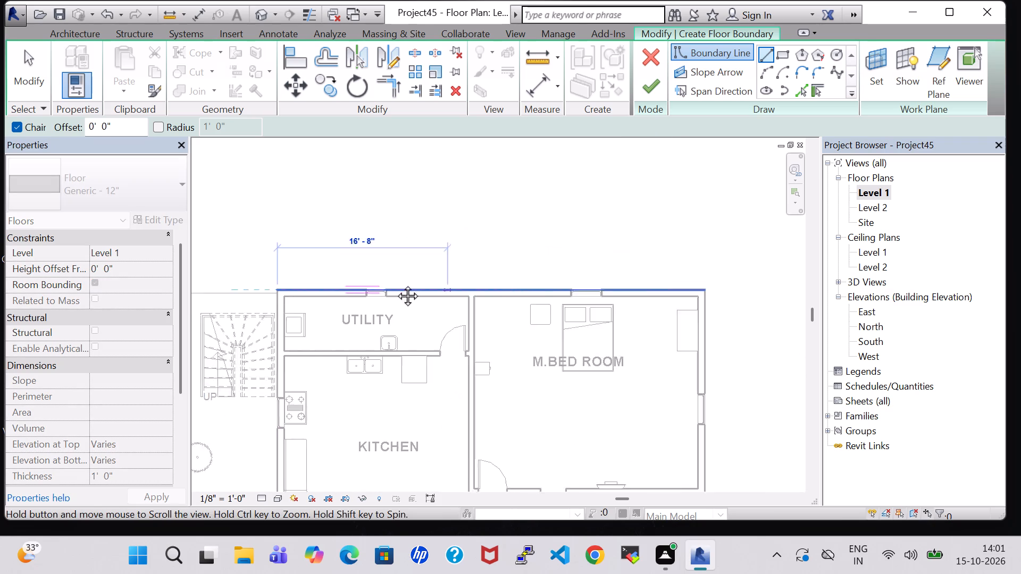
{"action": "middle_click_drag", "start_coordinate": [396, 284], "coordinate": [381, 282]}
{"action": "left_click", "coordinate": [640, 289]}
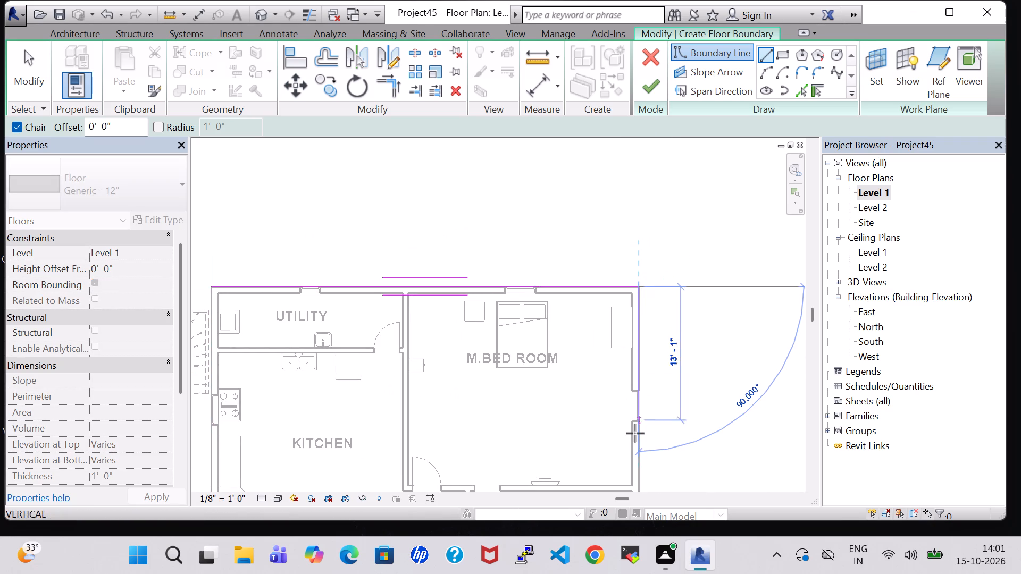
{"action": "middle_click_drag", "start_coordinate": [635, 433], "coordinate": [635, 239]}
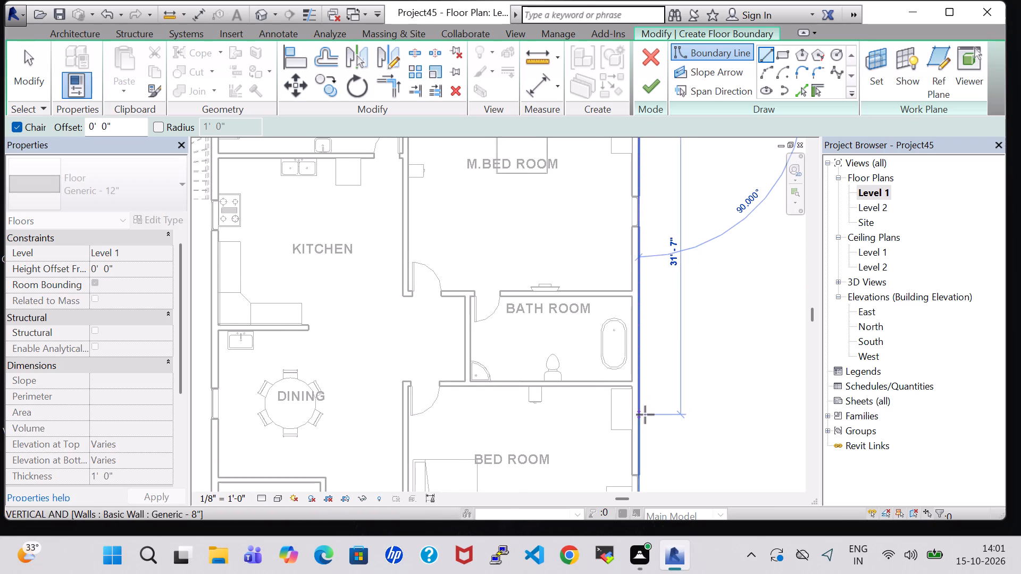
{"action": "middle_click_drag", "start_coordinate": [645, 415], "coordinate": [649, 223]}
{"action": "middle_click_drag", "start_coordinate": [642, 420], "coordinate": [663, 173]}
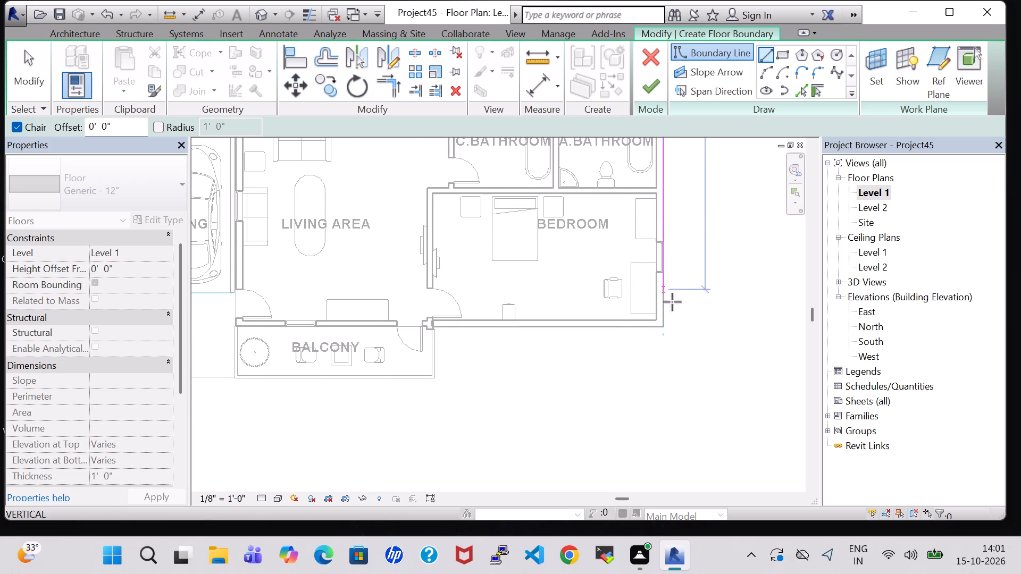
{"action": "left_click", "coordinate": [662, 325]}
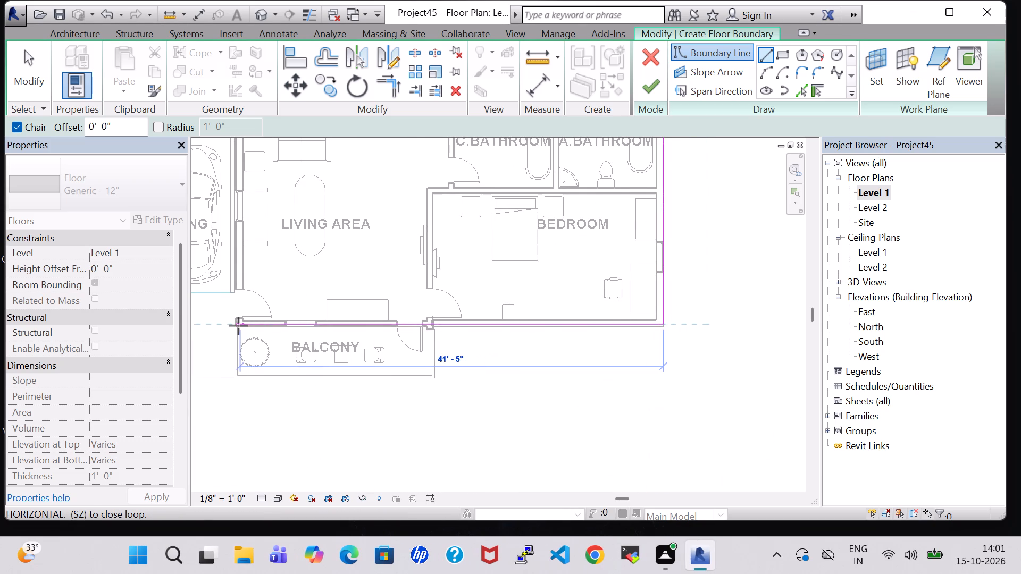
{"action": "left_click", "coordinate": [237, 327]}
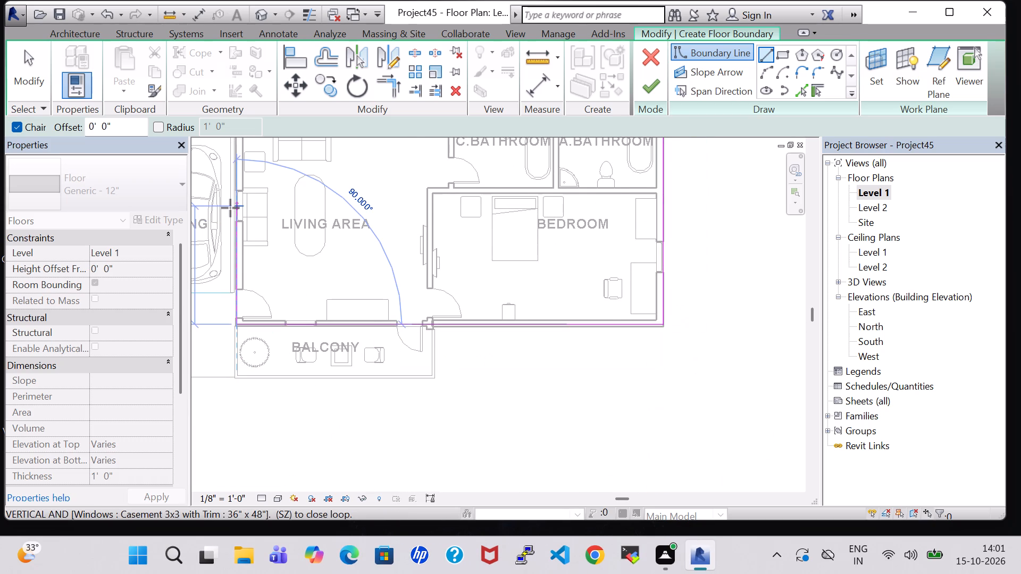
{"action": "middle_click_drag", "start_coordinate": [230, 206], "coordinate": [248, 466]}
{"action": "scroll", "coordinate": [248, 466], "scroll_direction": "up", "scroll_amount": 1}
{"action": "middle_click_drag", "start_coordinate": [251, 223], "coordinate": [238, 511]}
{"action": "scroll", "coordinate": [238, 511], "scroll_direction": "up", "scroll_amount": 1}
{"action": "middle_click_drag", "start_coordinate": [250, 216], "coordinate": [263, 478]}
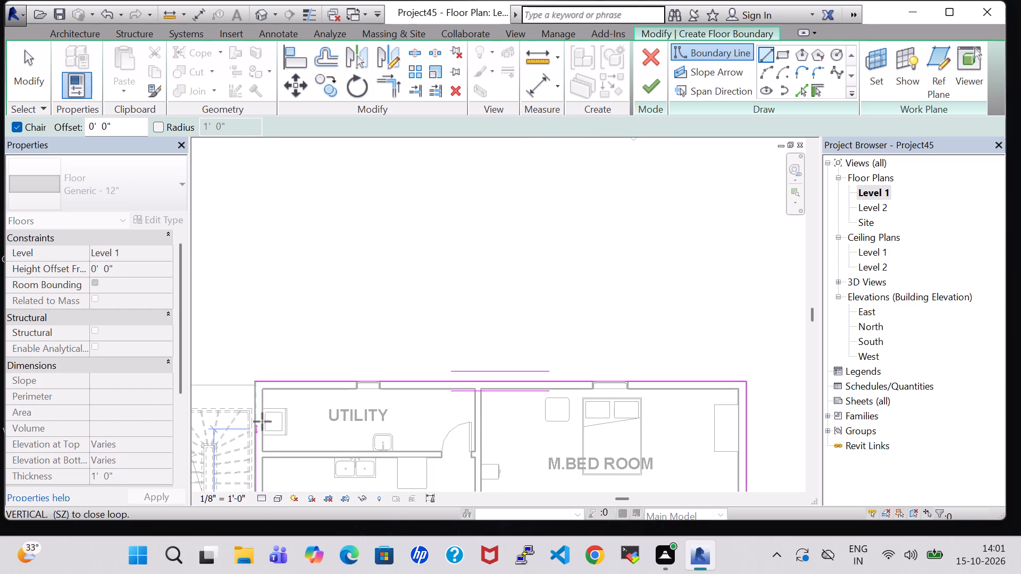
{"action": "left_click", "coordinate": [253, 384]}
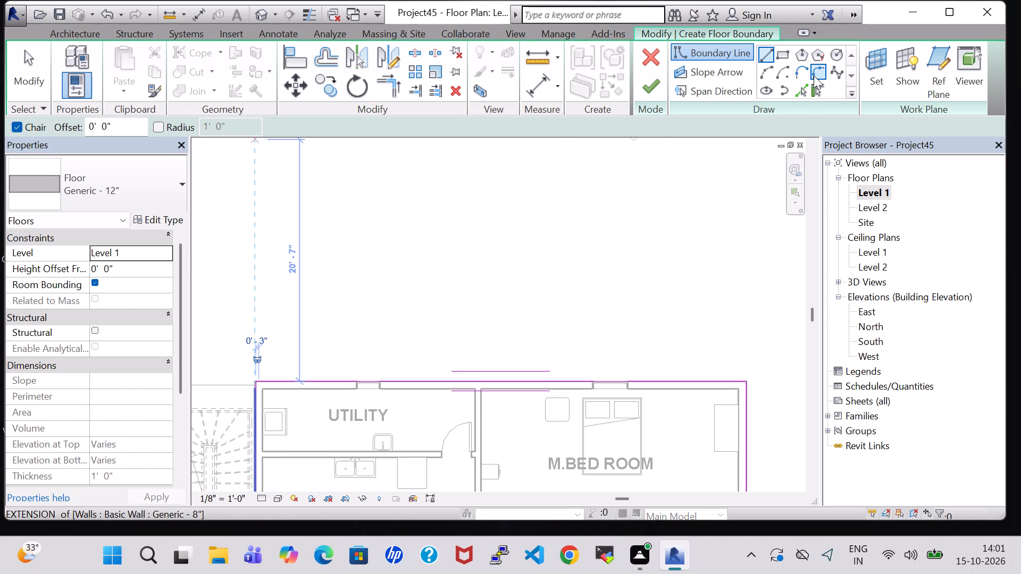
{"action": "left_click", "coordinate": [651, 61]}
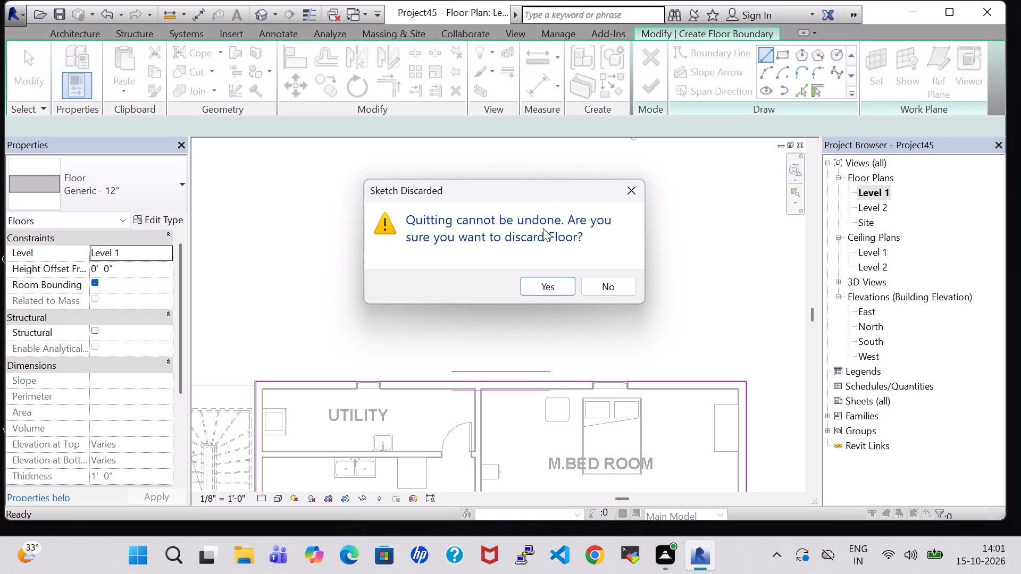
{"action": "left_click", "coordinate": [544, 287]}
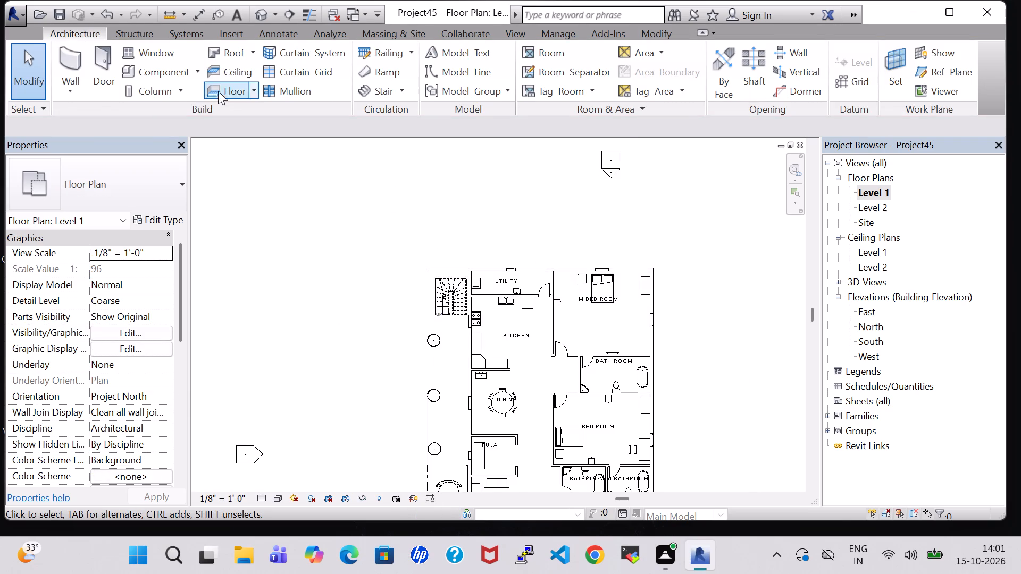
Create a flat Generic - 12" footprint roof based on Level 2, sketched as a rectangle along the house's outer walls, excluding balcony and parking.
{"action": "left_click", "coordinate": [249, 36]}
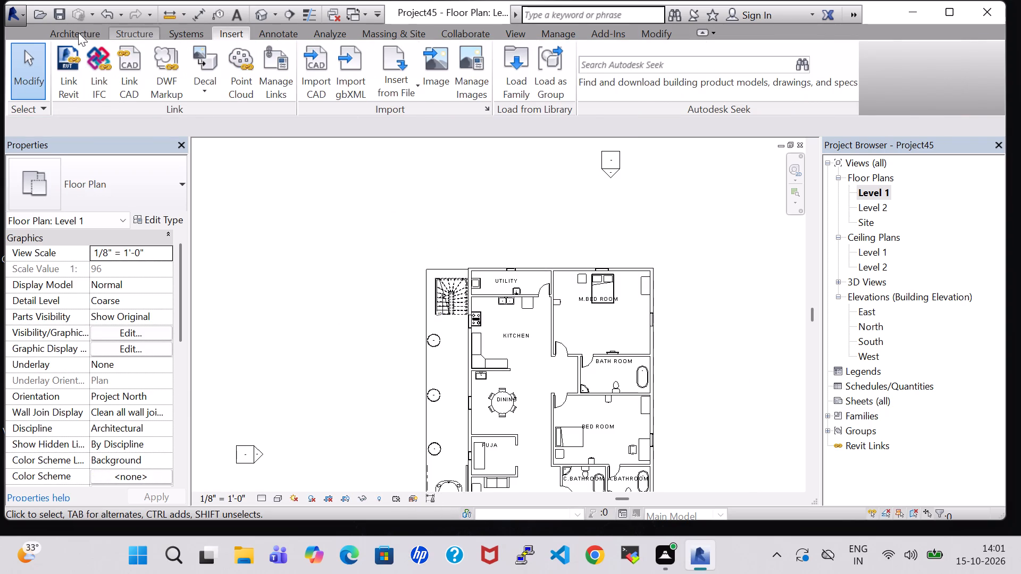
{"action": "left_click", "coordinate": [77, 32]}
{"action": "left_click", "coordinate": [222, 49]}
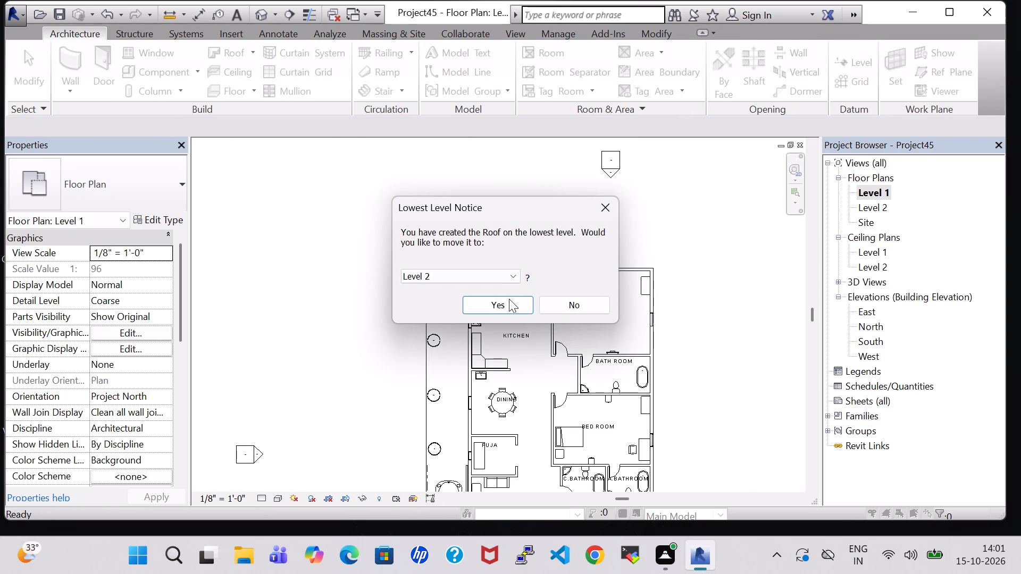
{"action": "left_click", "coordinate": [509, 303]}
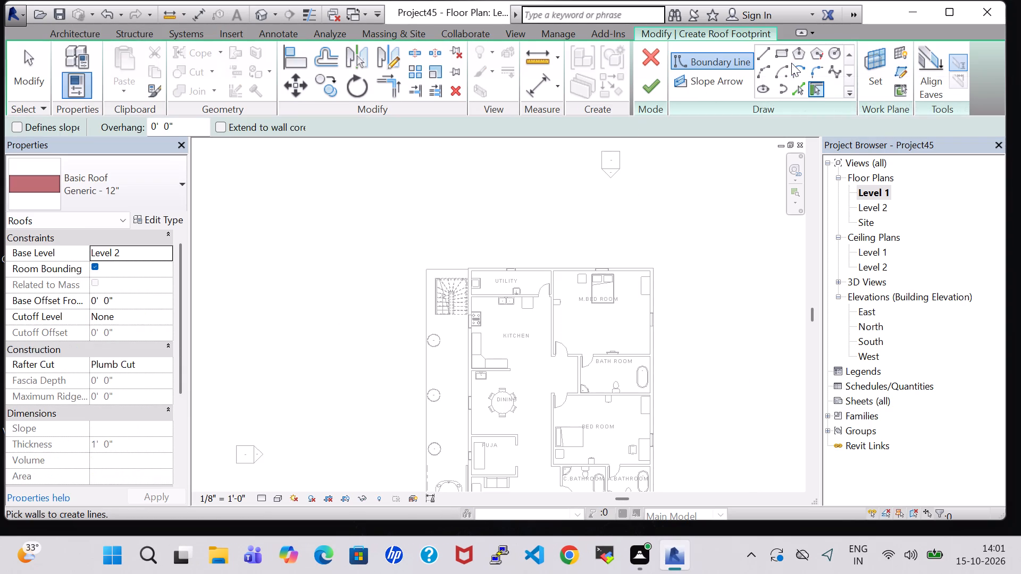
{"action": "left_click", "coordinate": [778, 54]}
{"action": "scroll", "coordinate": [505, 221], "scroll_direction": "up", "scroll_amount": 3}
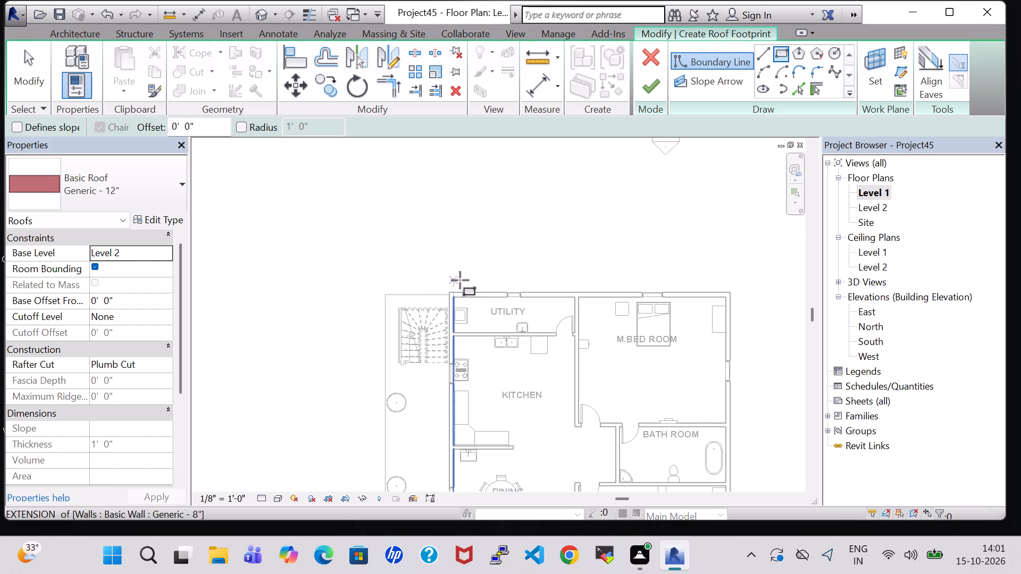
{"action": "left_click", "coordinate": [450, 293]}
{"action": "middle_click_drag", "start_coordinate": [578, 415], "coordinate": [543, 350]}
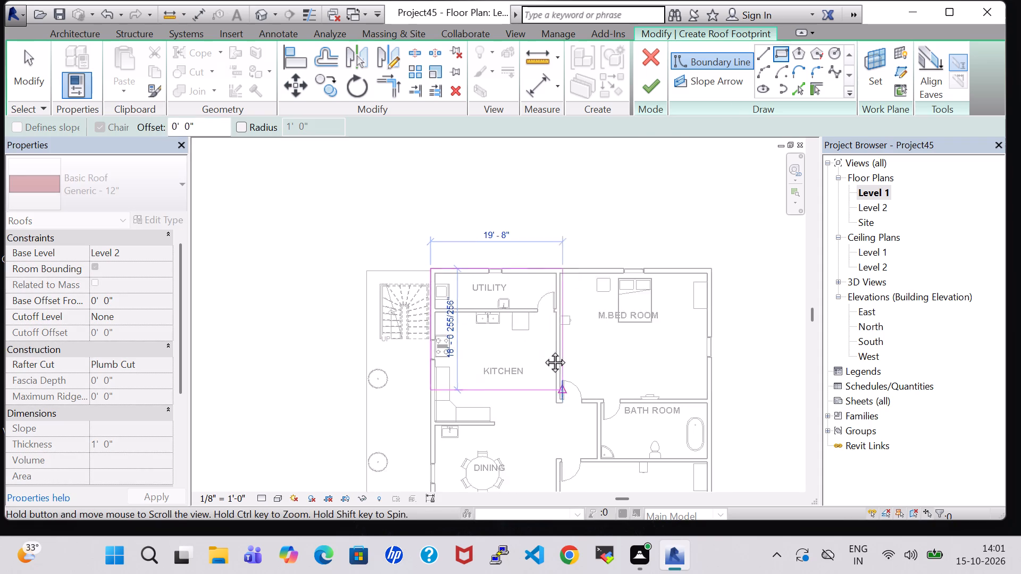
{"action": "middle_click_drag", "start_coordinate": [543, 350], "coordinate": [512, 248]}
{"action": "middle_click_drag", "start_coordinate": [605, 457], "coordinate": [590, 298]}
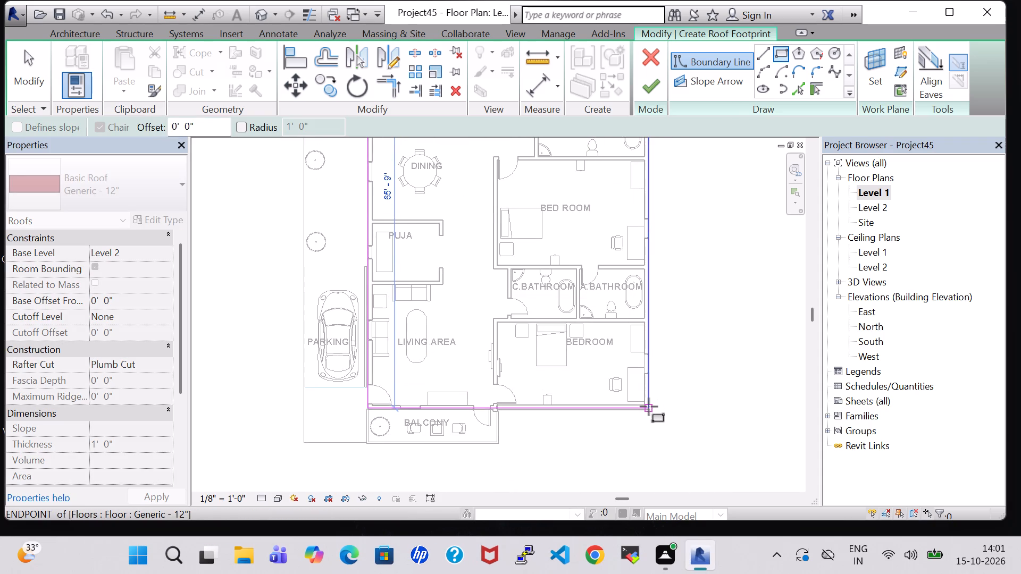
{"action": "left_click", "coordinate": [649, 410]}
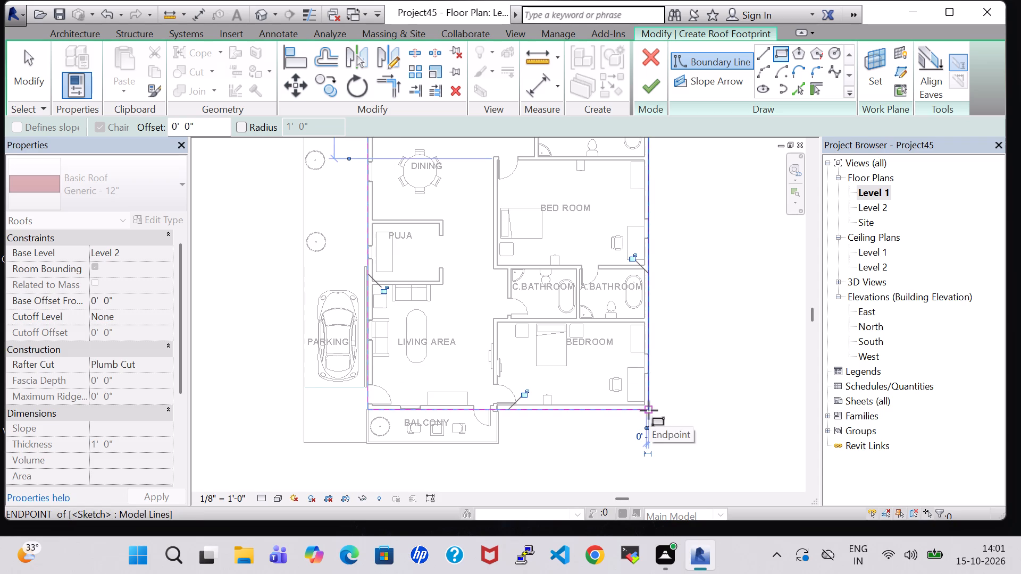
{"action": "left_click", "coordinate": [650, 94]}
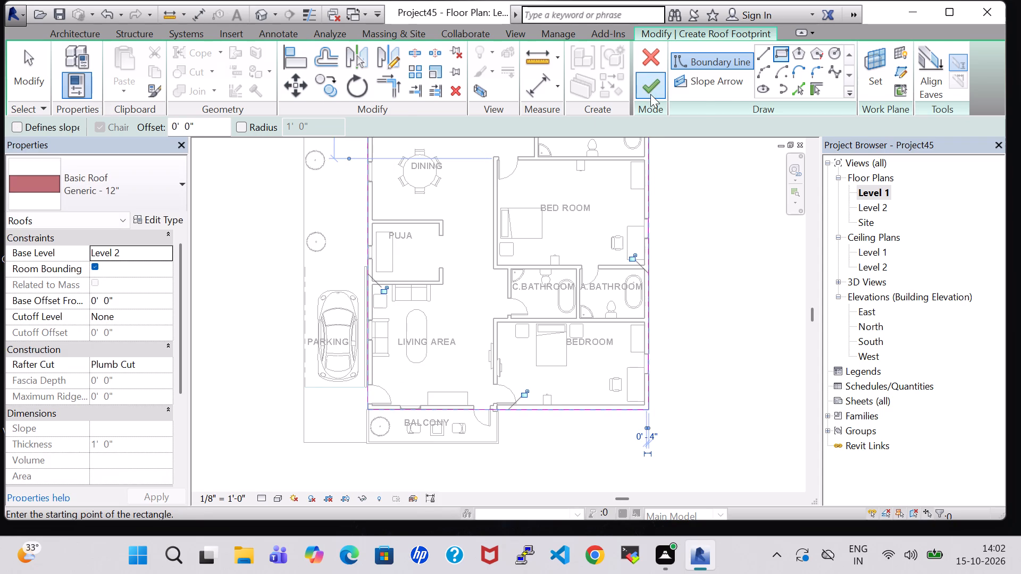
{"action": "left_click", "coordinate": [560, 292]}
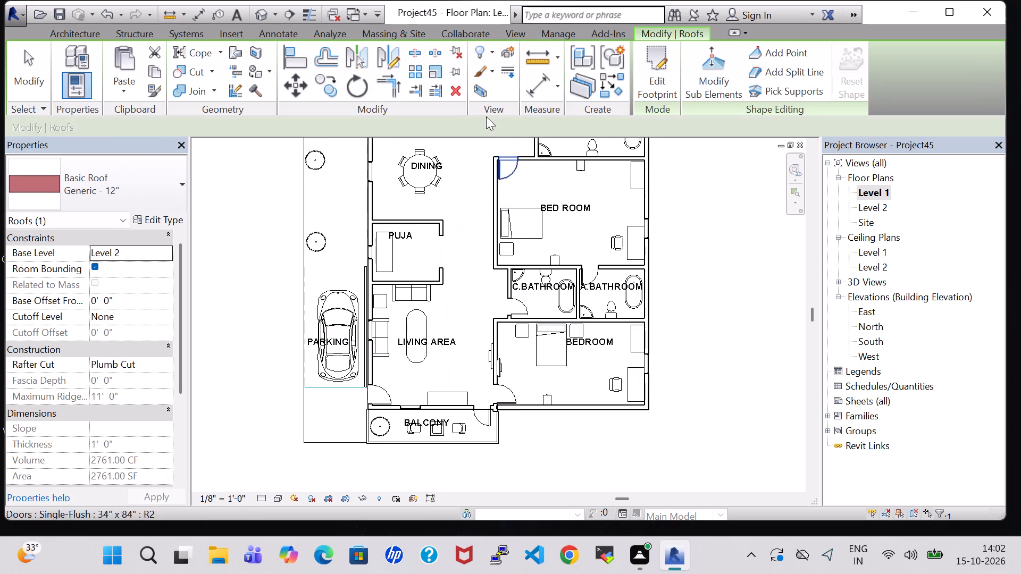
Examine the house with its new roof in the 3D view, from the front and from slightly above.
{"action": "left_click", "coordinate": [265, 14]}
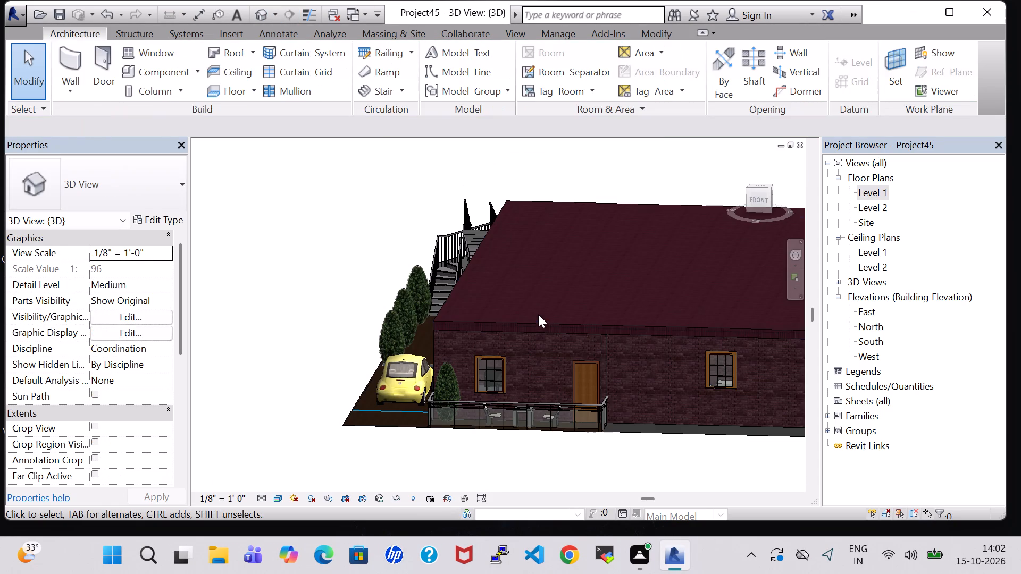
{"action": "left_click", "coordinate": [538, 325]}
{"action": "left_click", "coordinate": [575, 184]}
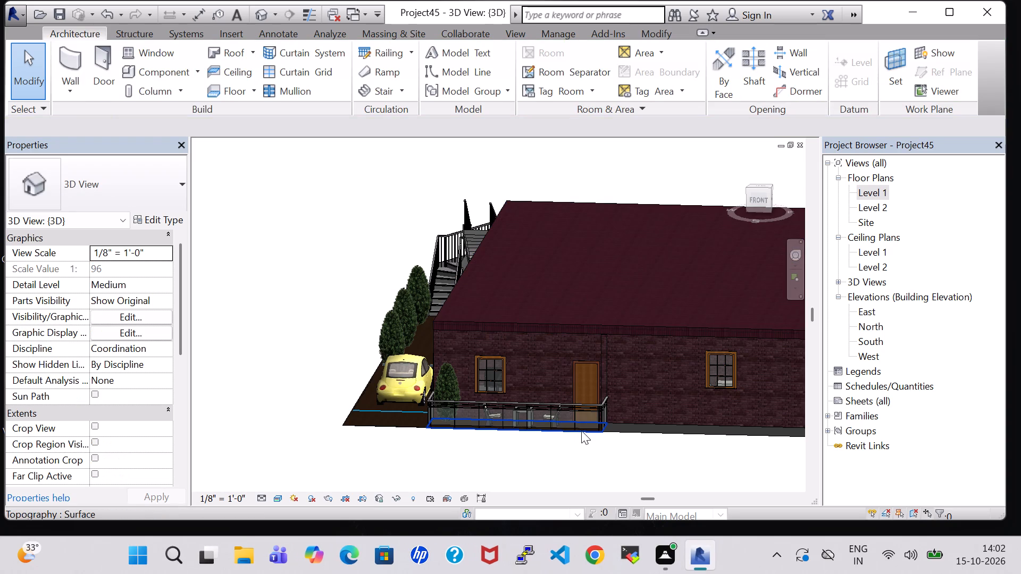
{"action": "scroll", "coordinate": [582, 428], "scroll_direction": "down", "scroll_amount": 1}
{"action": "left_click", "coordinate": [756, 194]}
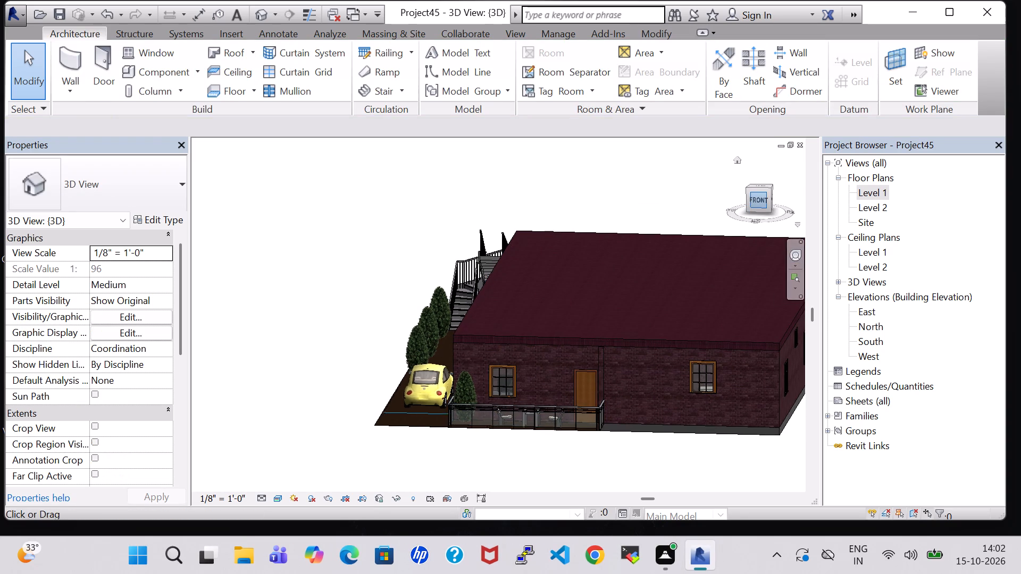
{"action": "scroll", "coordinate": [571, 247], "scroll_direction": "up", "scroll_amount": 5}
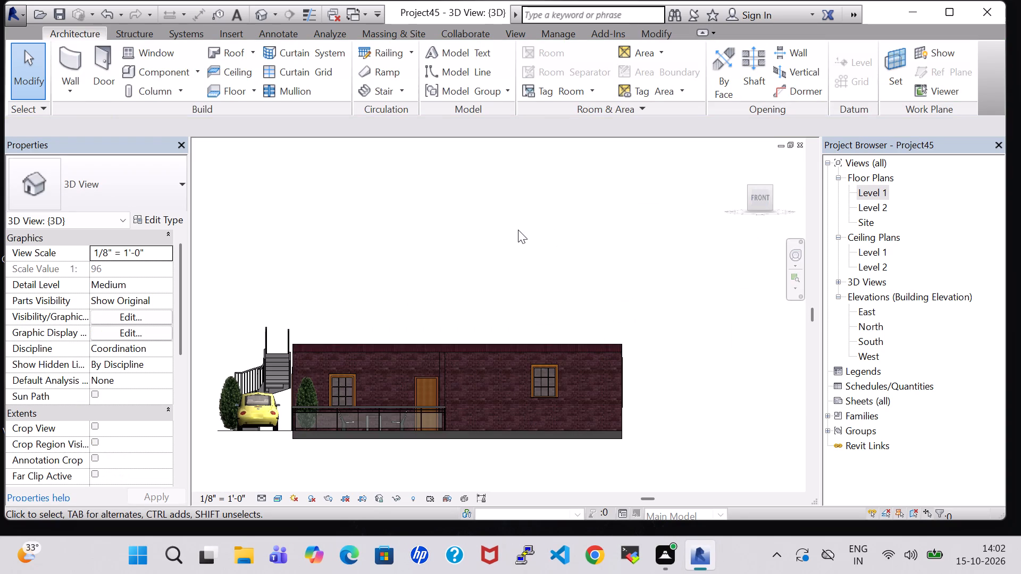
{"action": "middle_click_drag", "start_coordinate": [518, 230], "coordinate": [505, 250]}
{"action": "scroll", "coordinate": [518, 230], "scroll_direction": "up", "scroll_amount": 1, "text": "shift"}
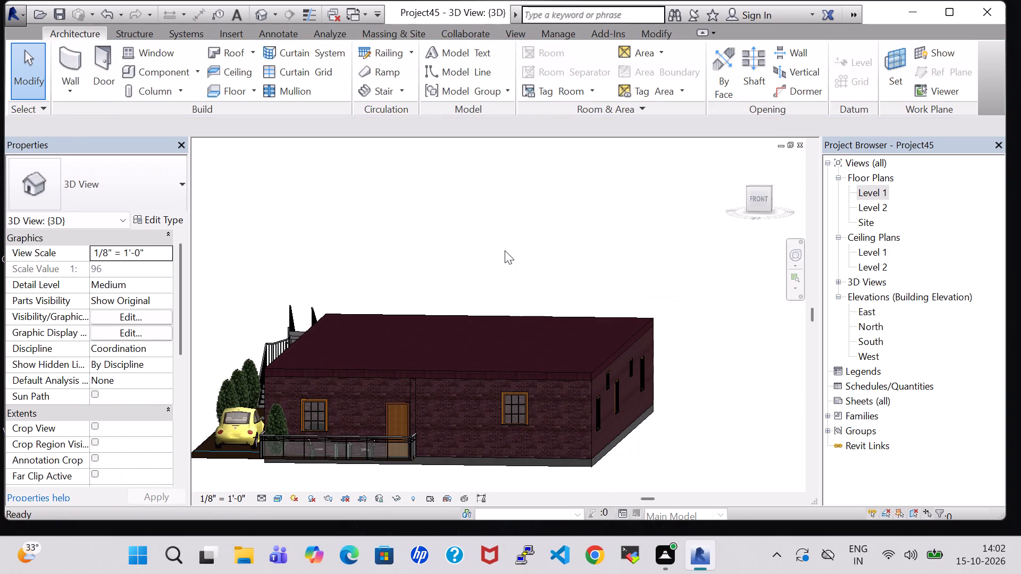
{"action": "middle_click_drag", "start_coordinate": [645, 422], "coordinate": [672, 409]}
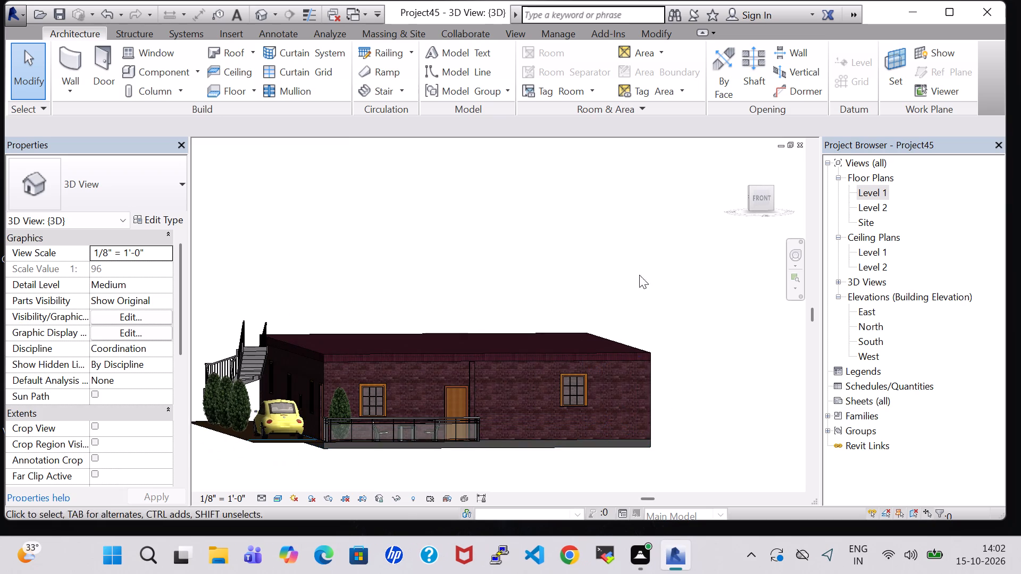
{"action": "middle_click_drag", "start_coordinate": [635, 271], "coordinate": [624, 273], "text": "shift"}
Save the project.
{"action": "left_click", "coordinate": [47, 18]}
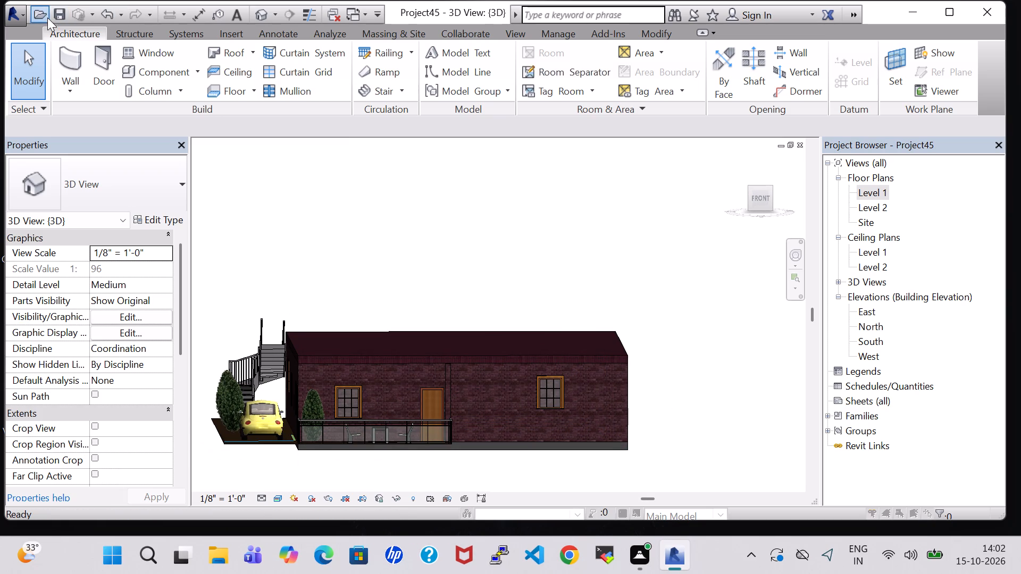
{"action": "left_click", "coordinate": [789, 90]}
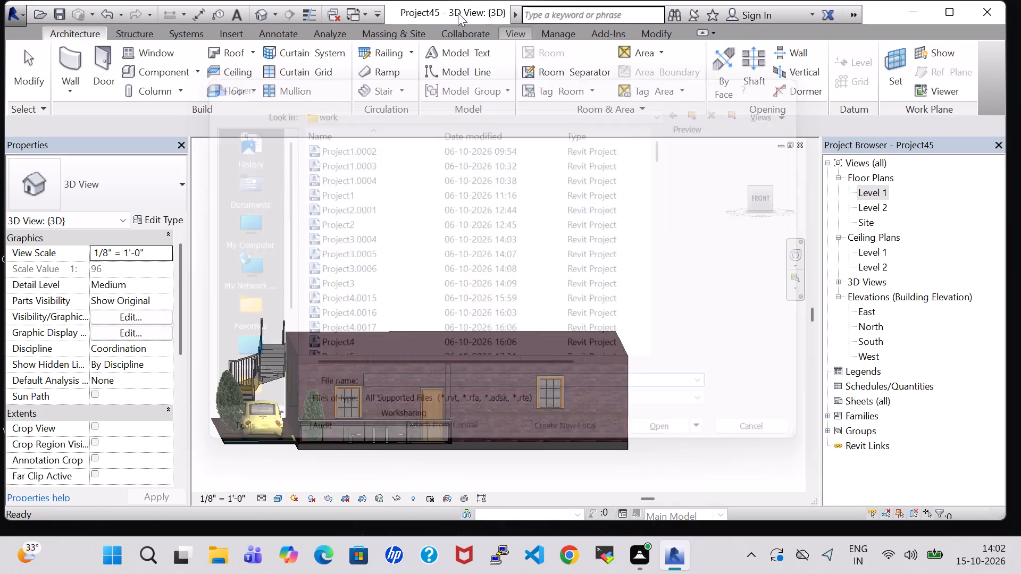
{"action": "left_click", "coordinate": [56, 8]}
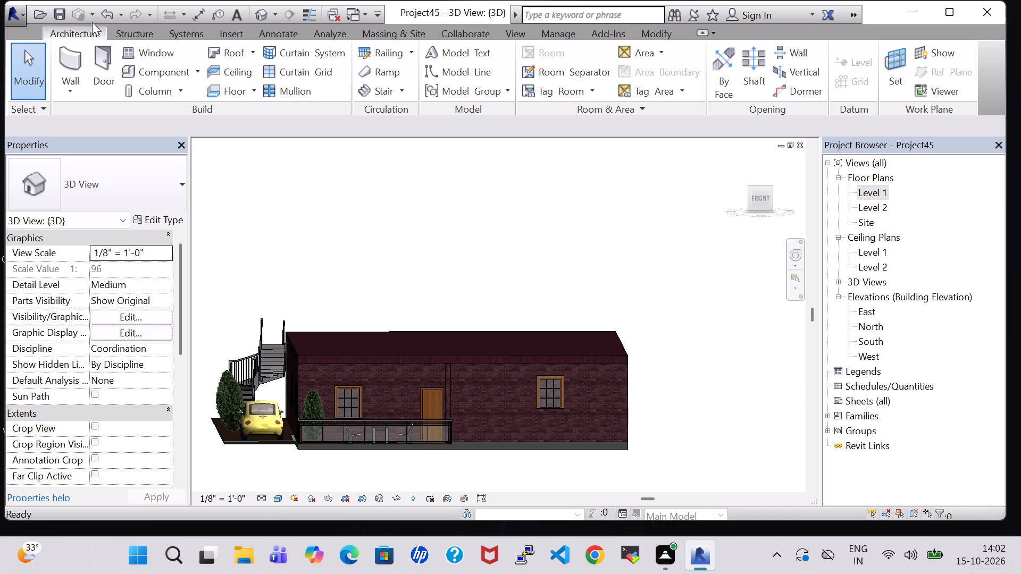
Export the 3D view of the house.
{"action": "left_click", "coordinate": [20, 12]}
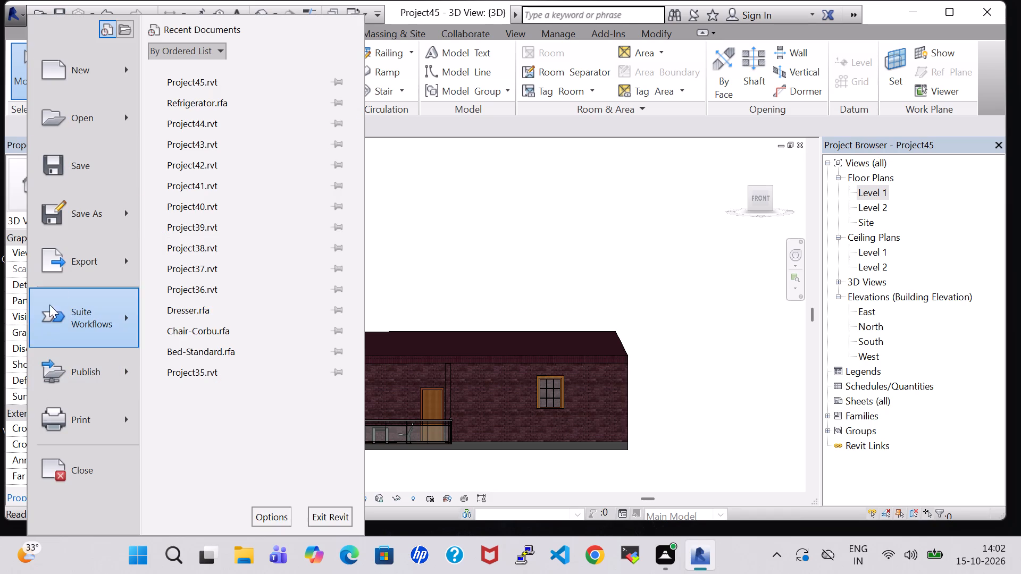
{"action": "left_click", "coordinate": [76, 271]}
{"action": "left_click", "coordinate": [213, 400]}
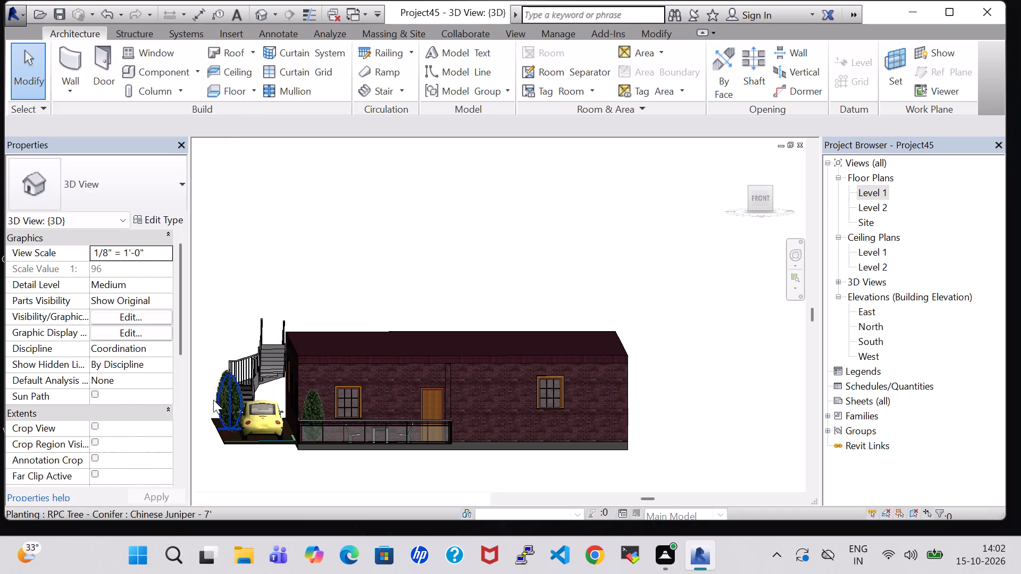
{"action": "left_click", "coordinate": [648, 421]}
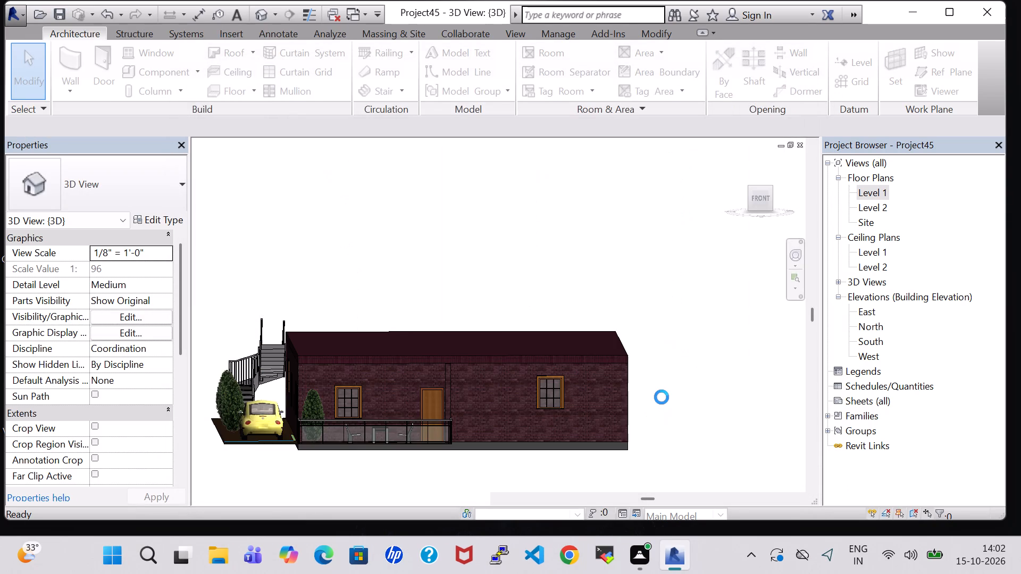